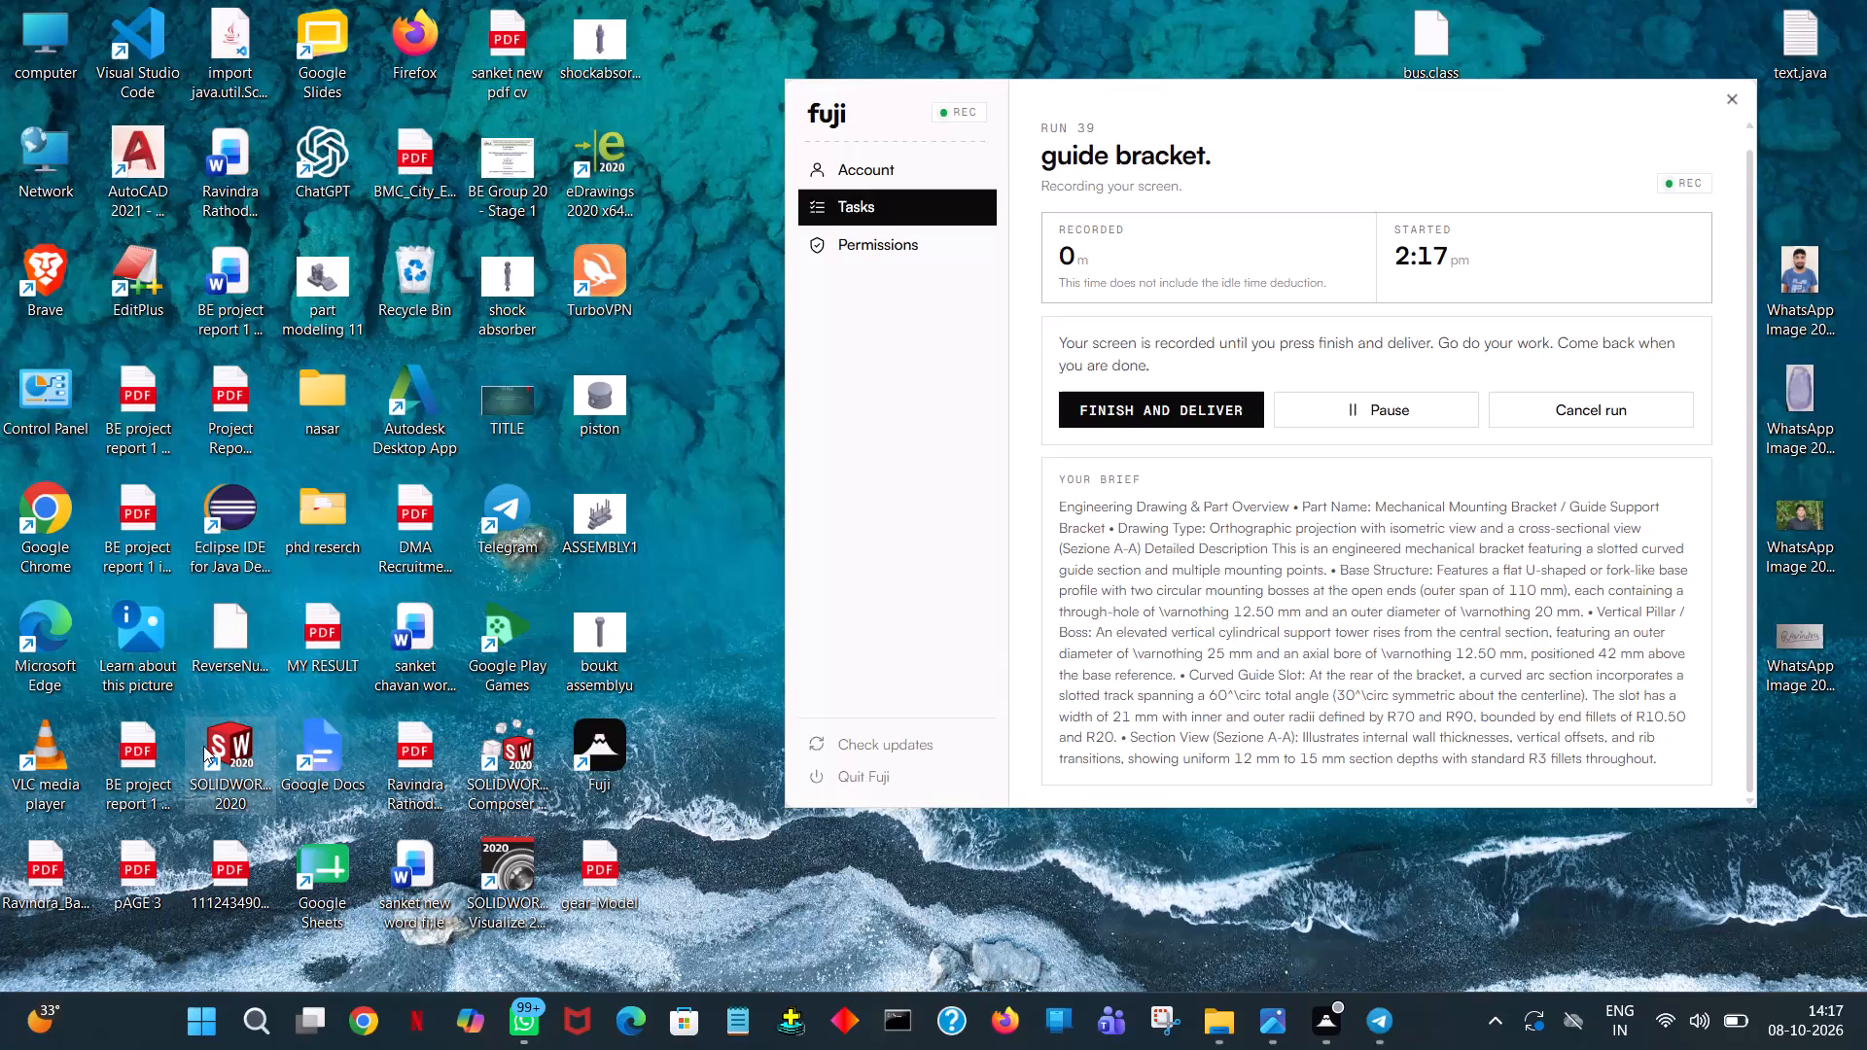
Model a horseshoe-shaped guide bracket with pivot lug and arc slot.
Launch SOLIDWORKS 2020 from the desktop and create a new part document.
double_click(203, 746)
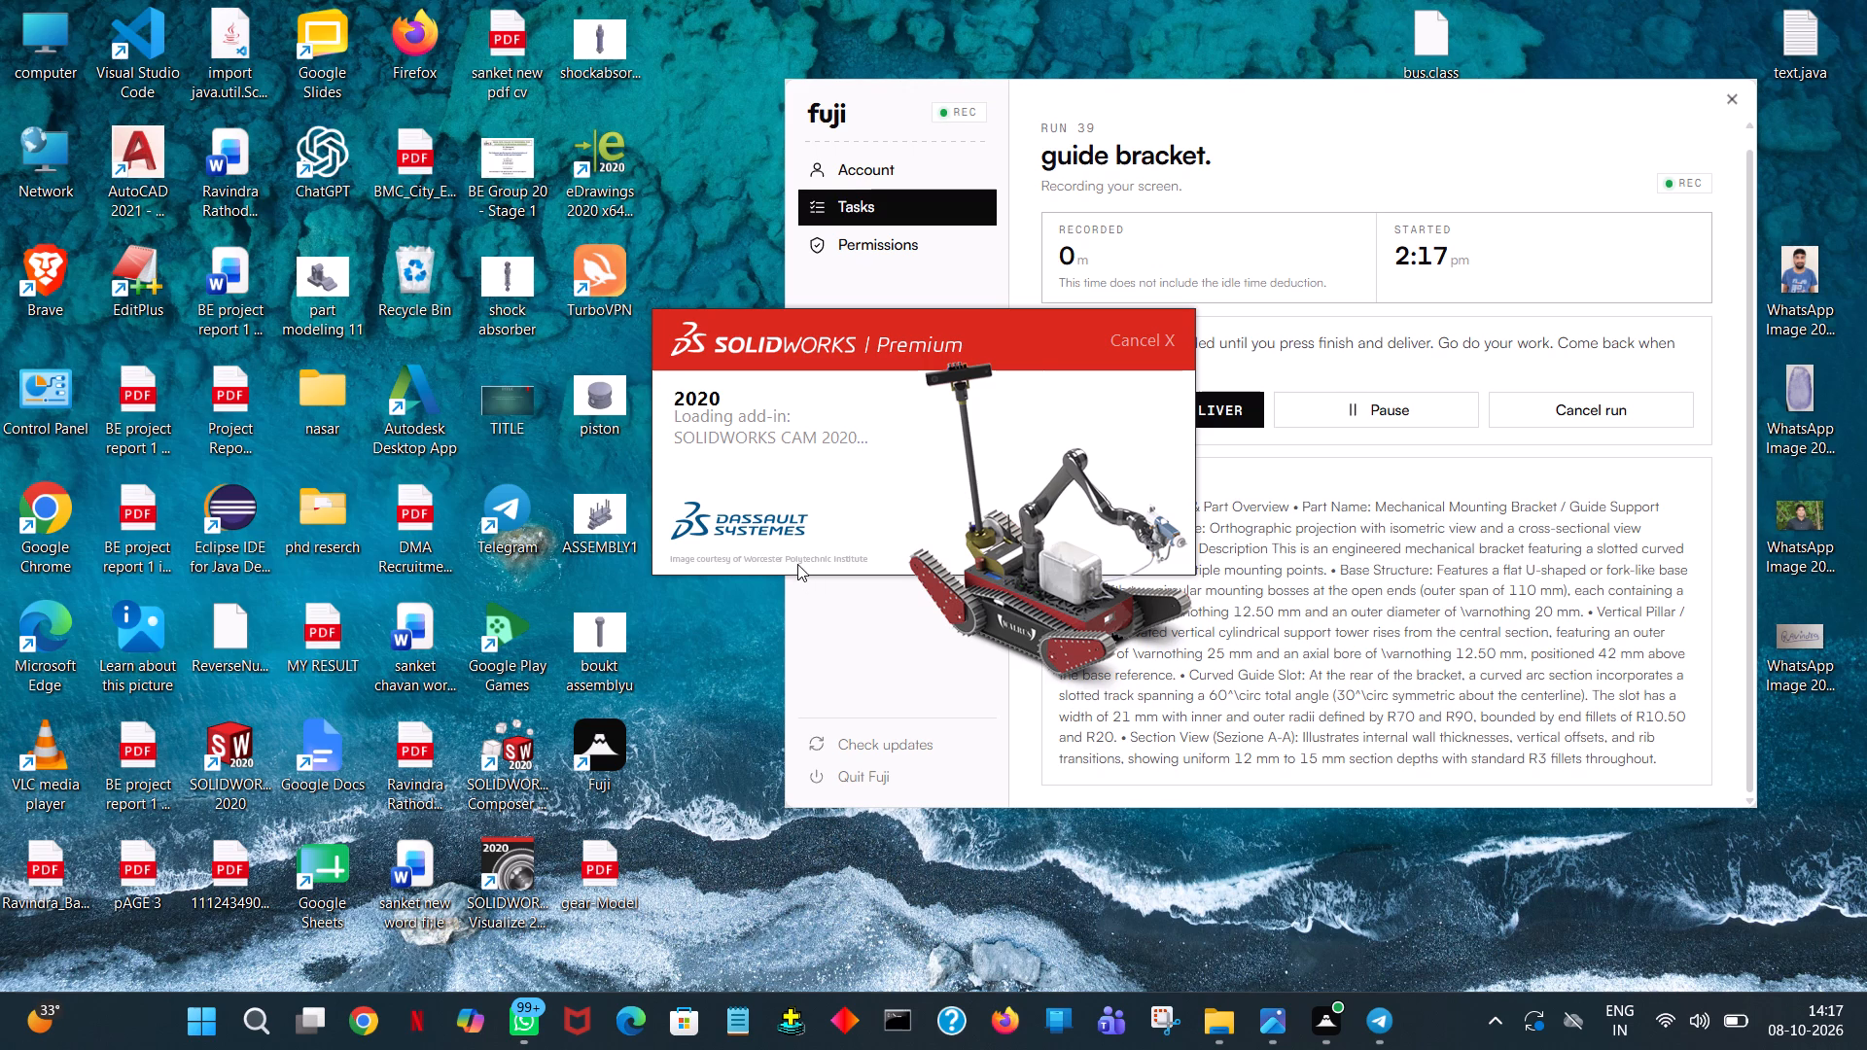
right_drag(595, 682, 8, 1049)
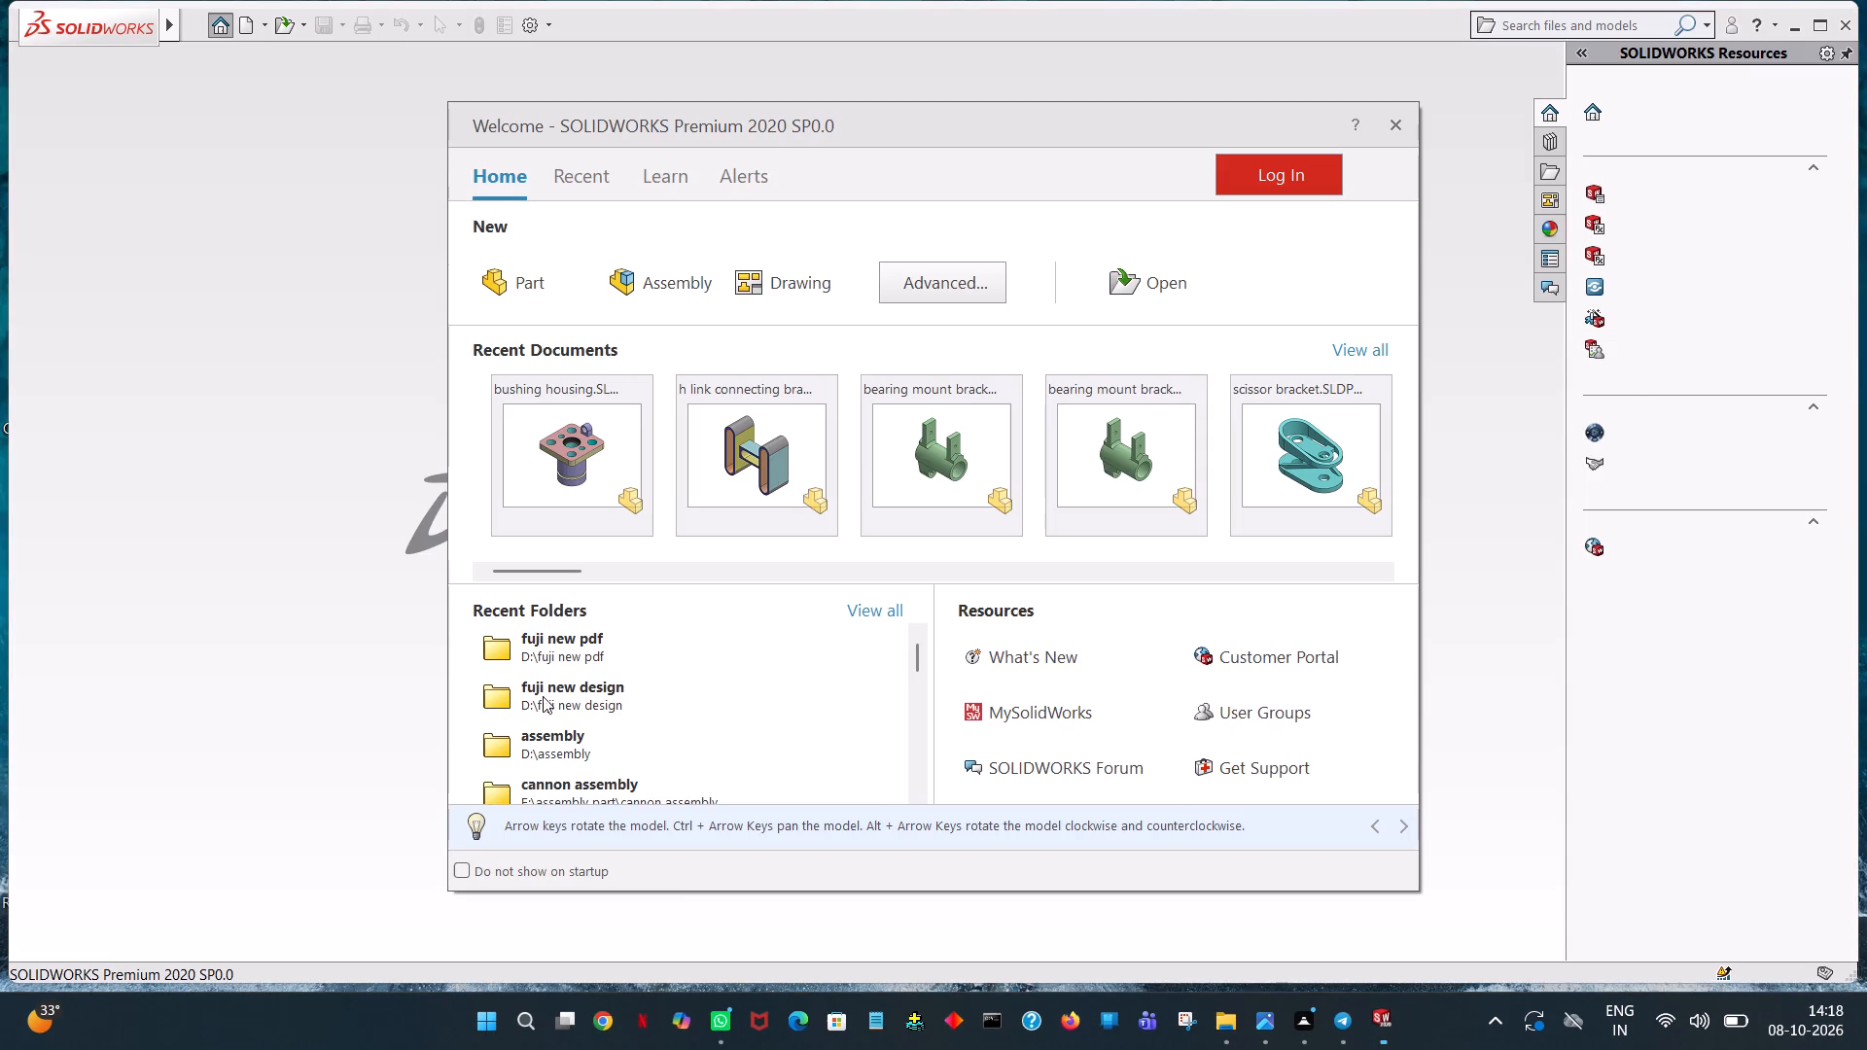
double_click(545, 262)
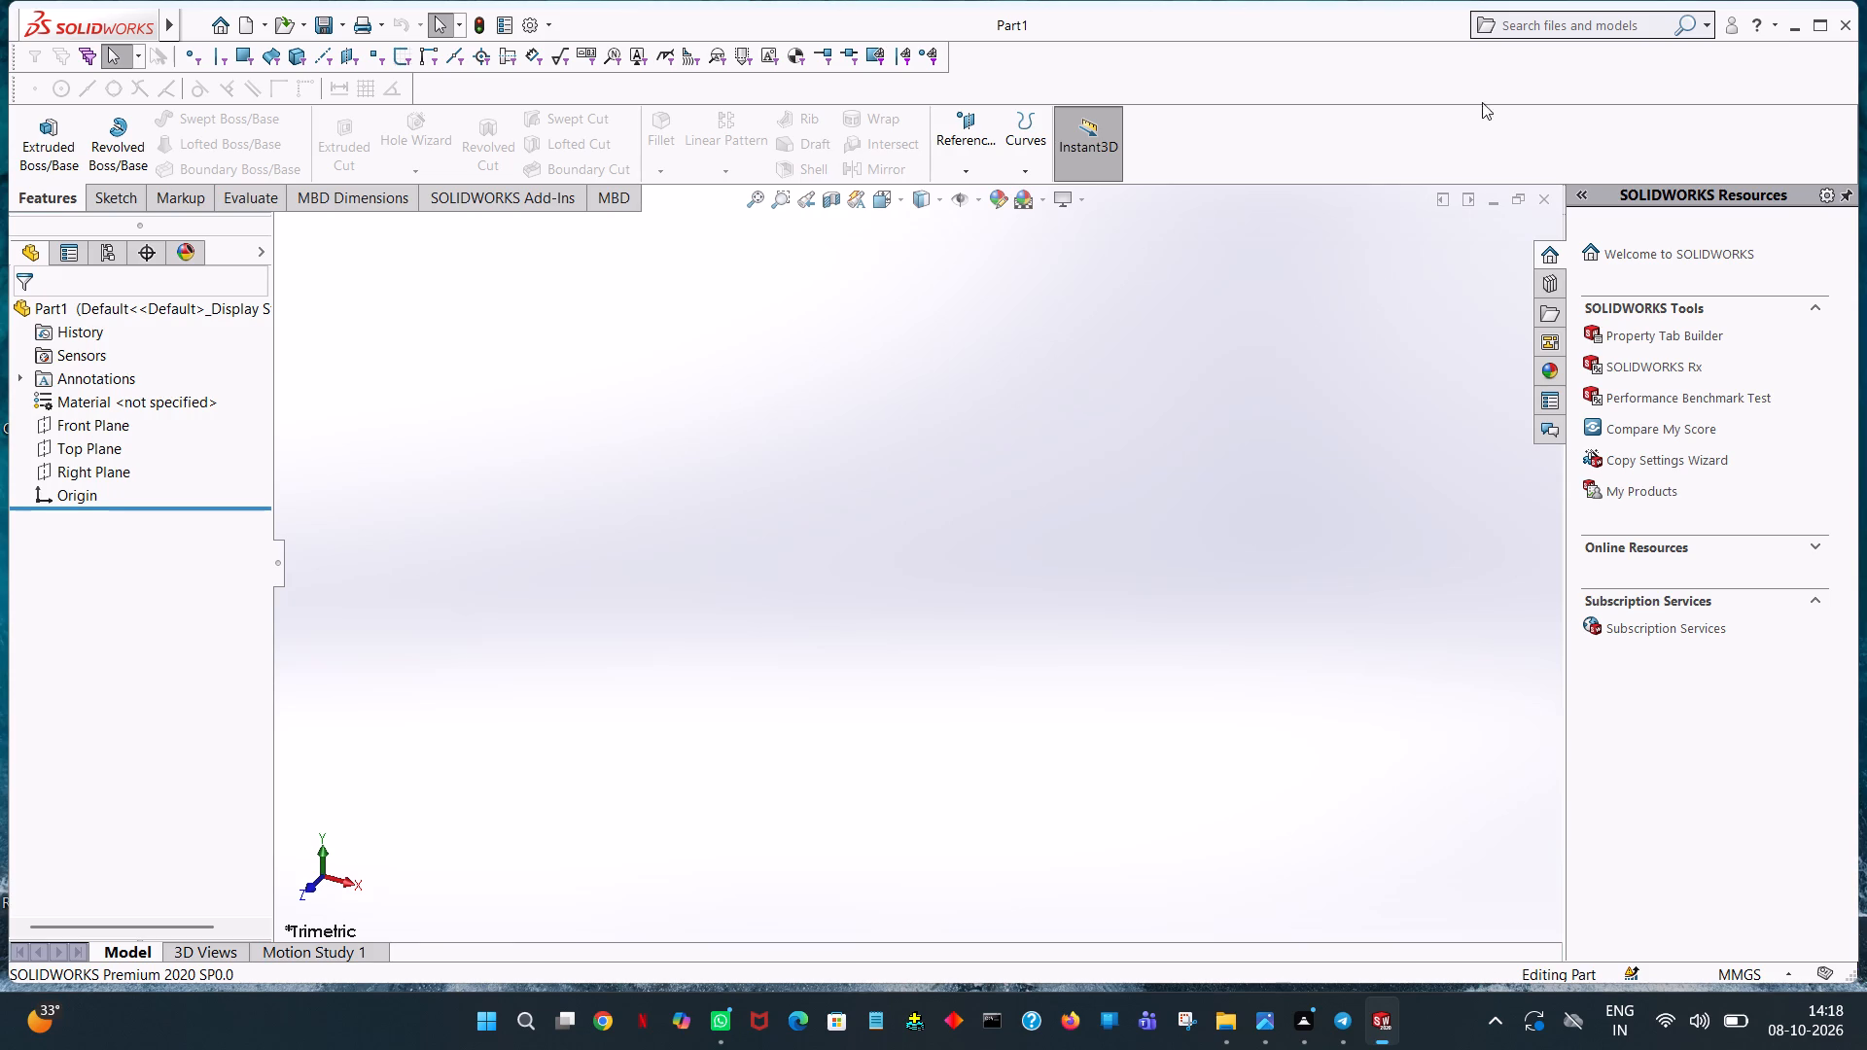
Open a new sketch on the Top Plane.
click(100, 454)
click(123, 419)
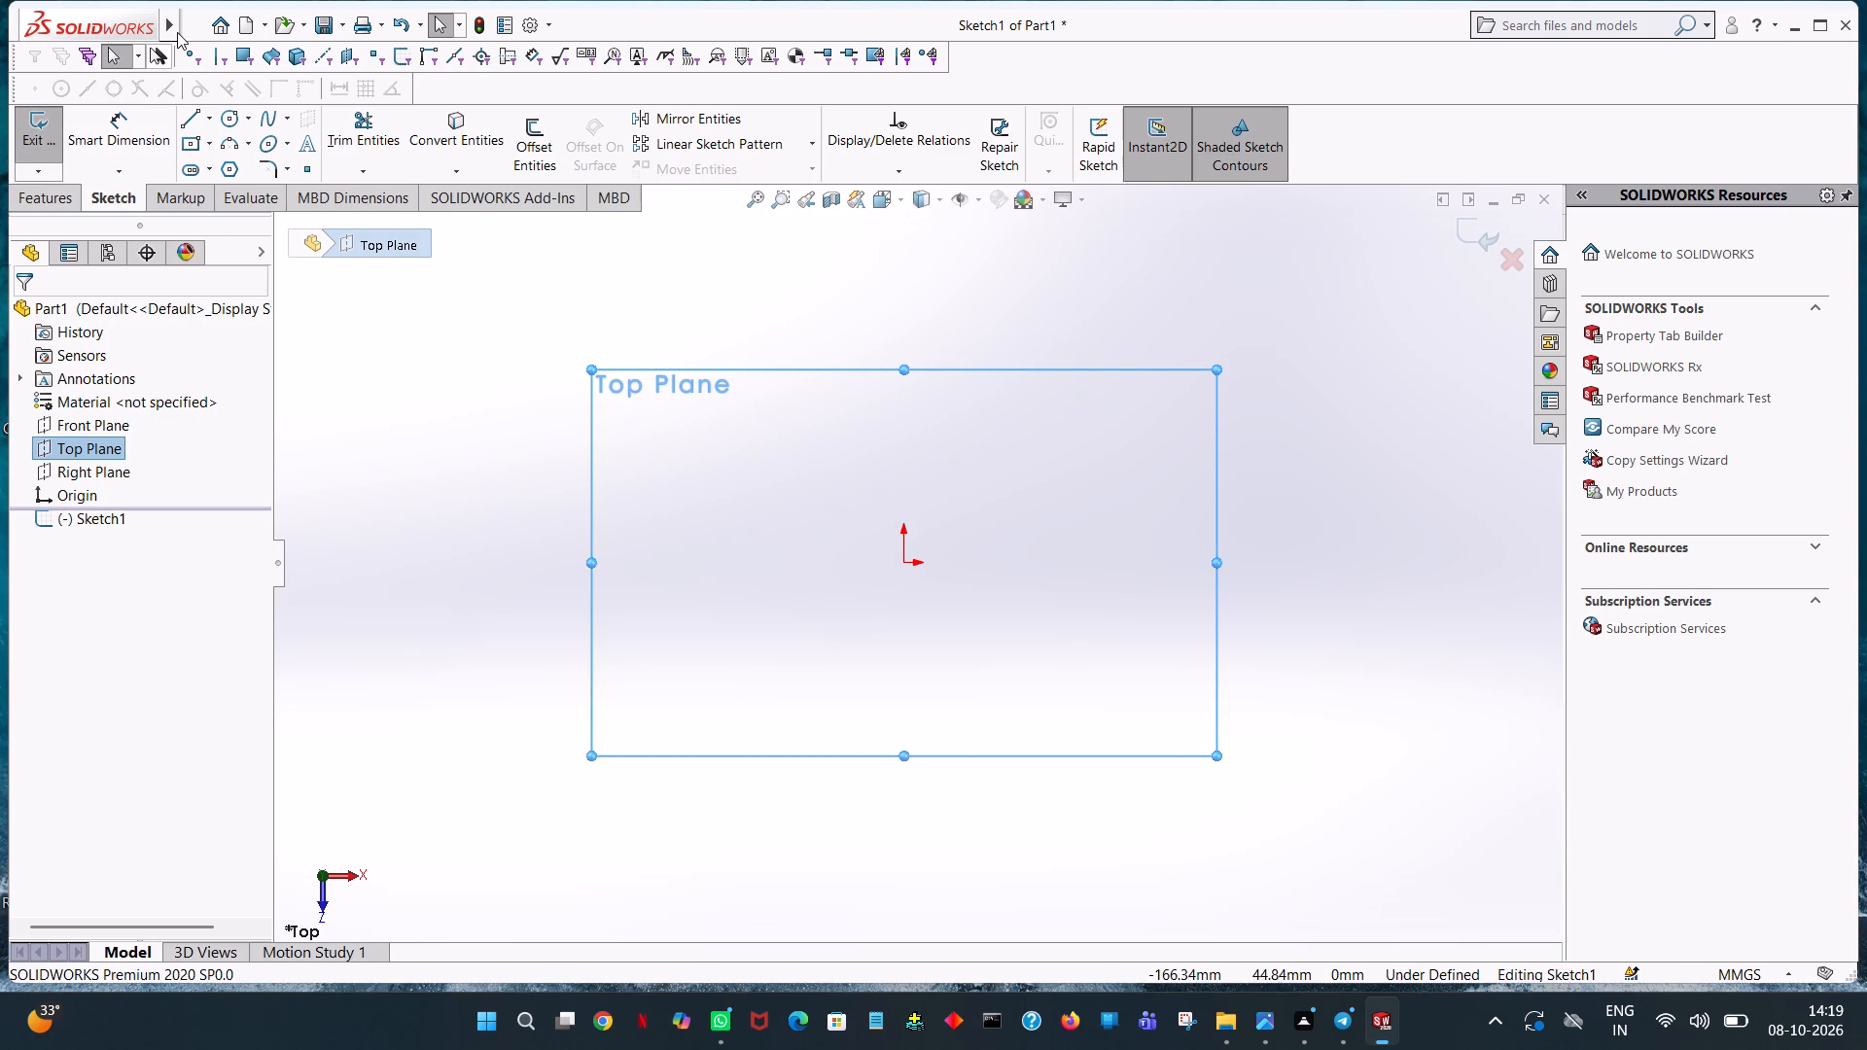
click(640, 272)
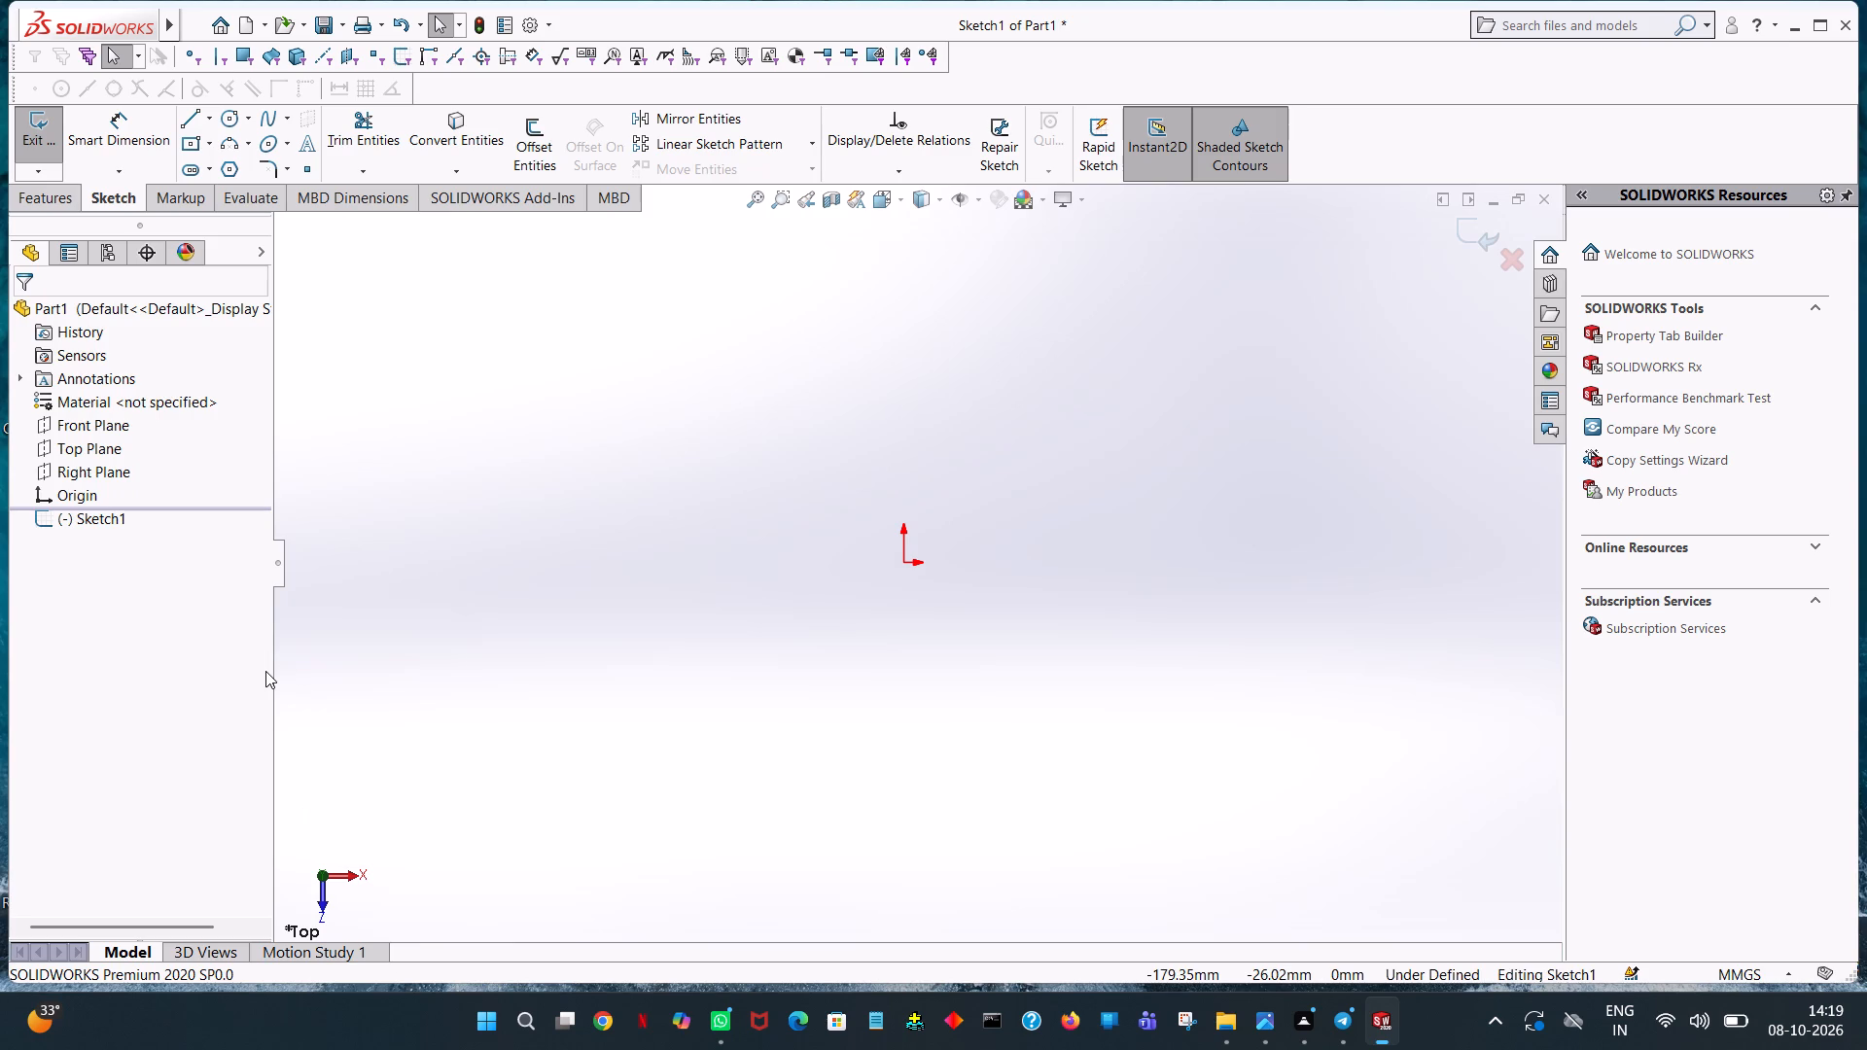
Sketch a vertical line about 83 mm long upward from the origin.
click(195, 106)
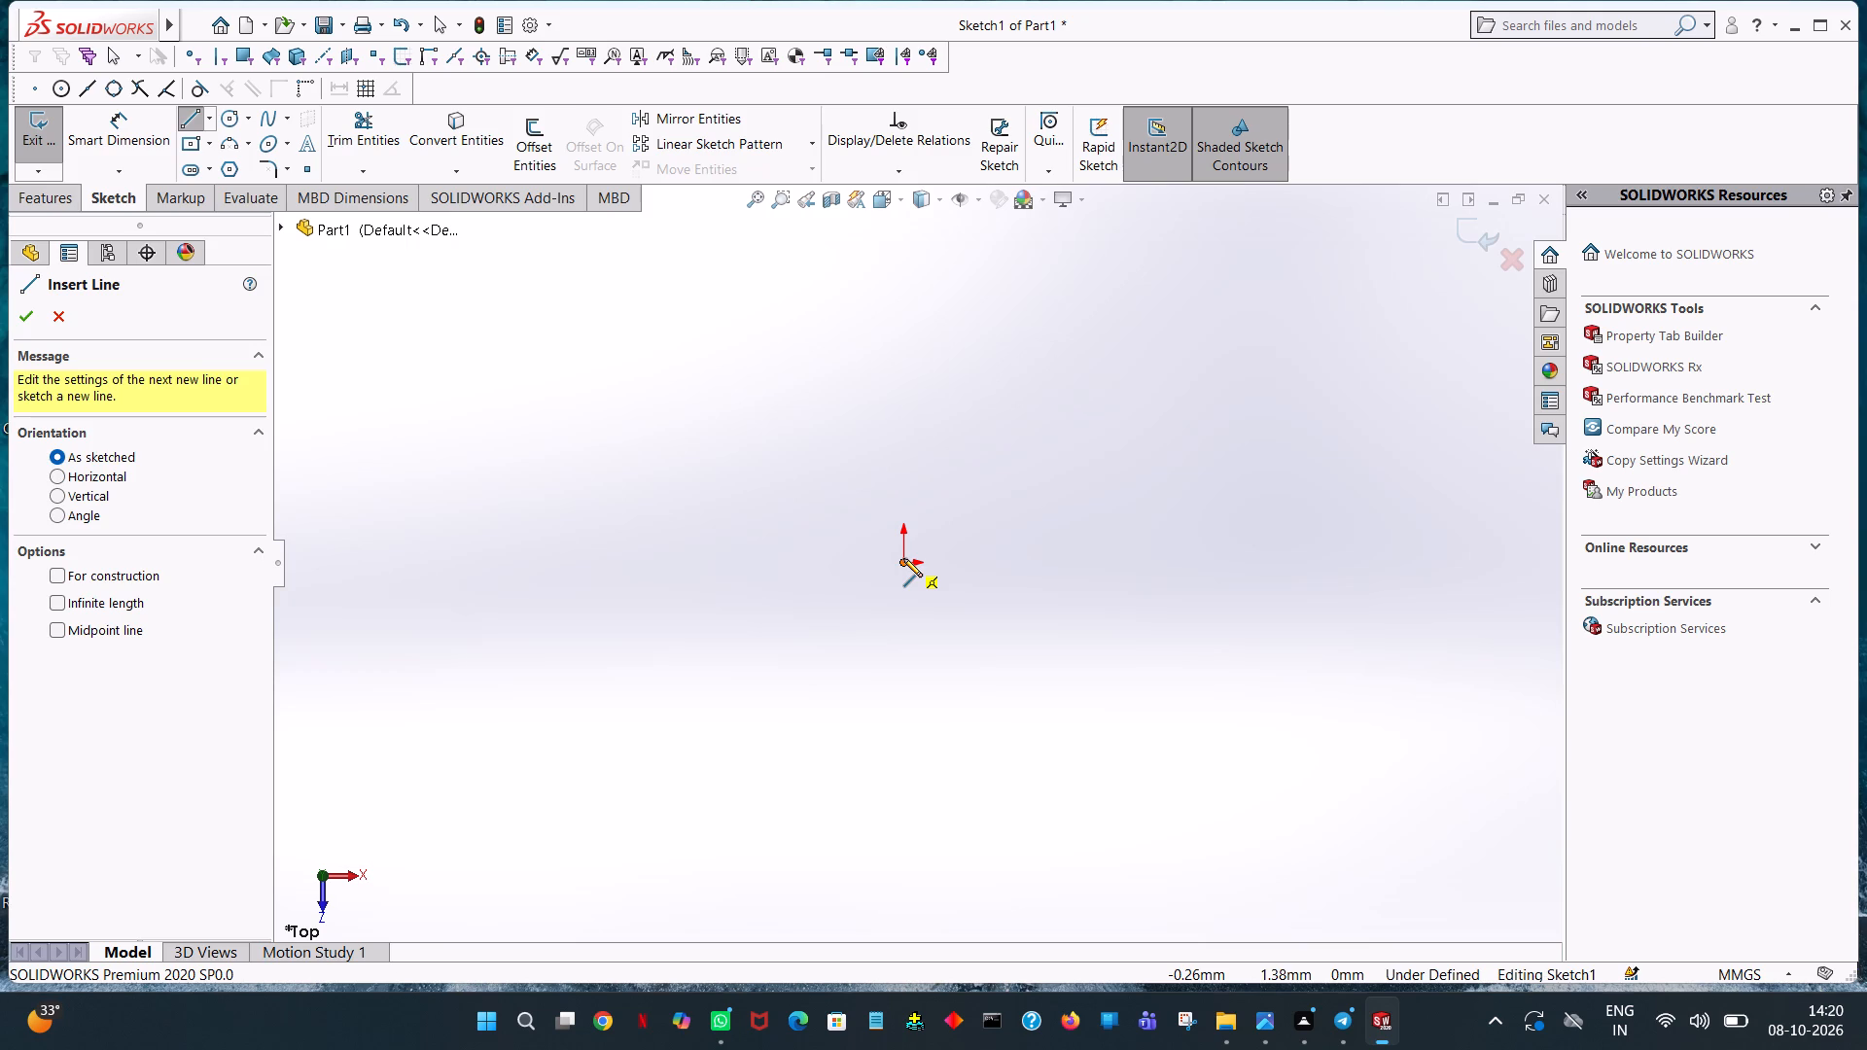
click(903, 558)
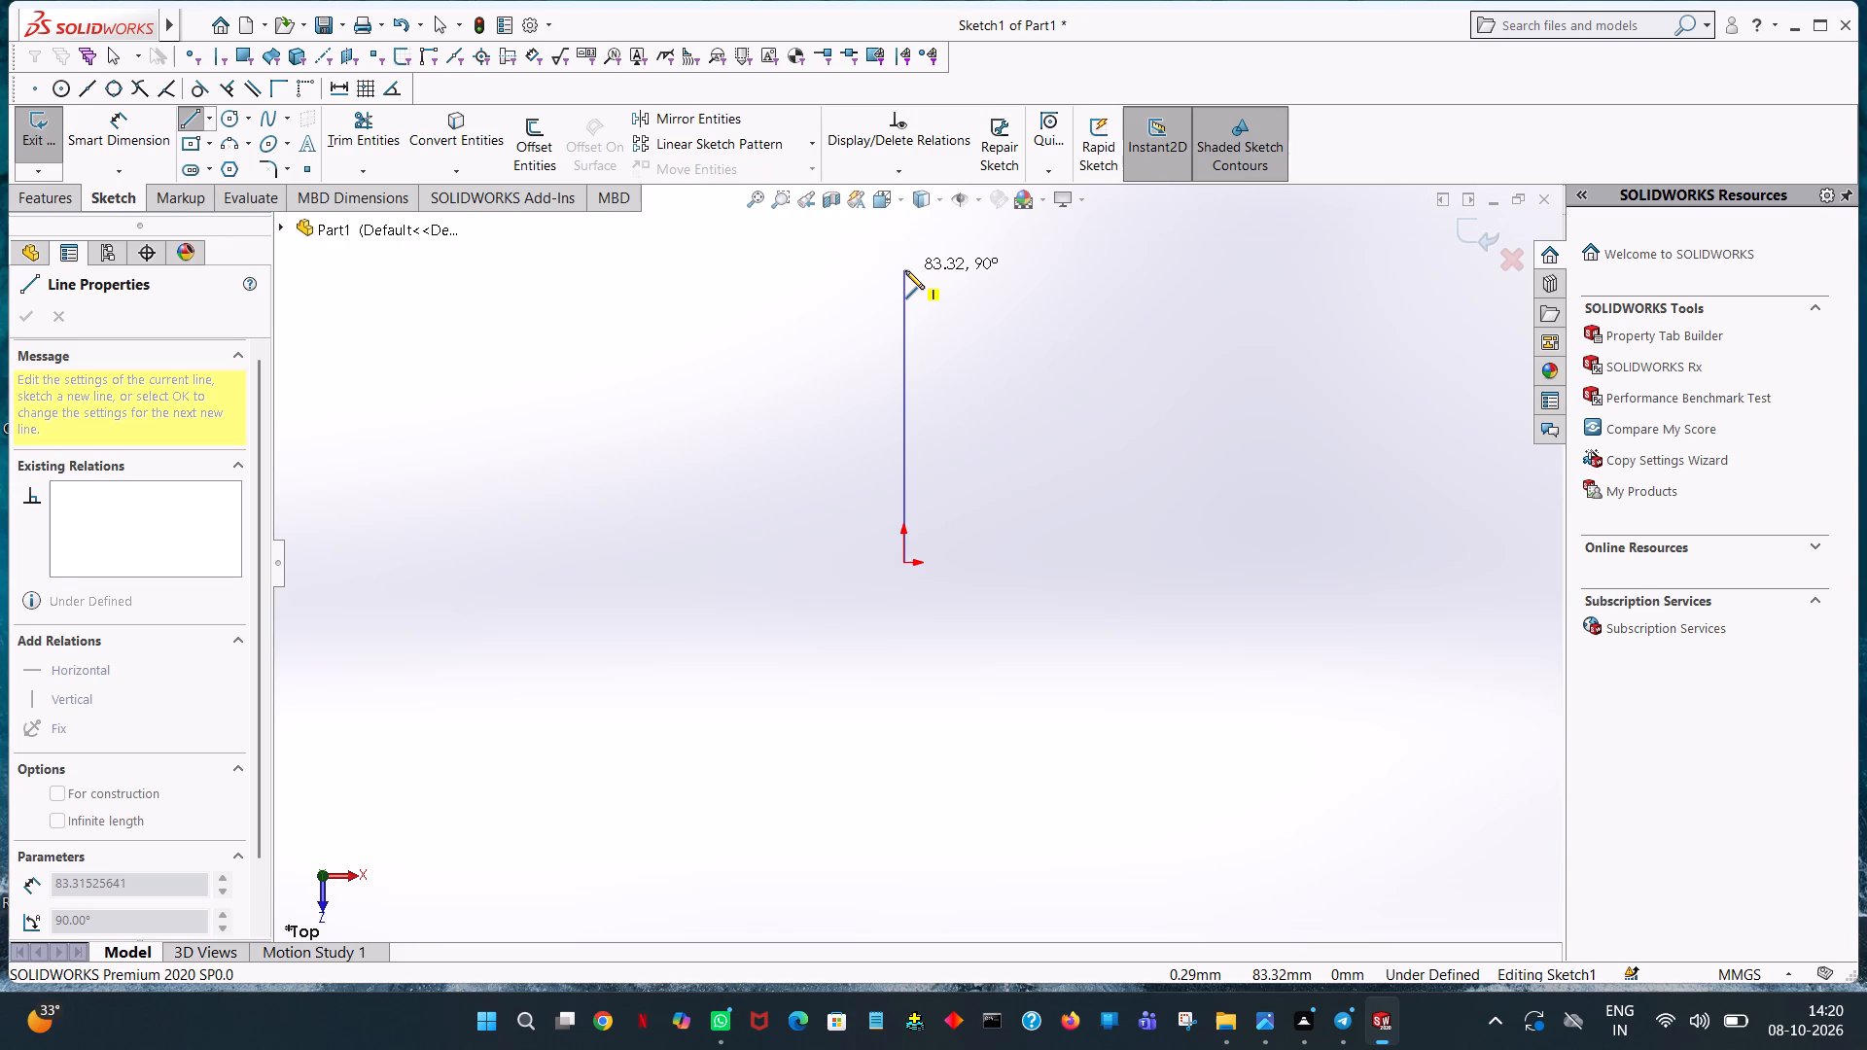
click(905, 270)
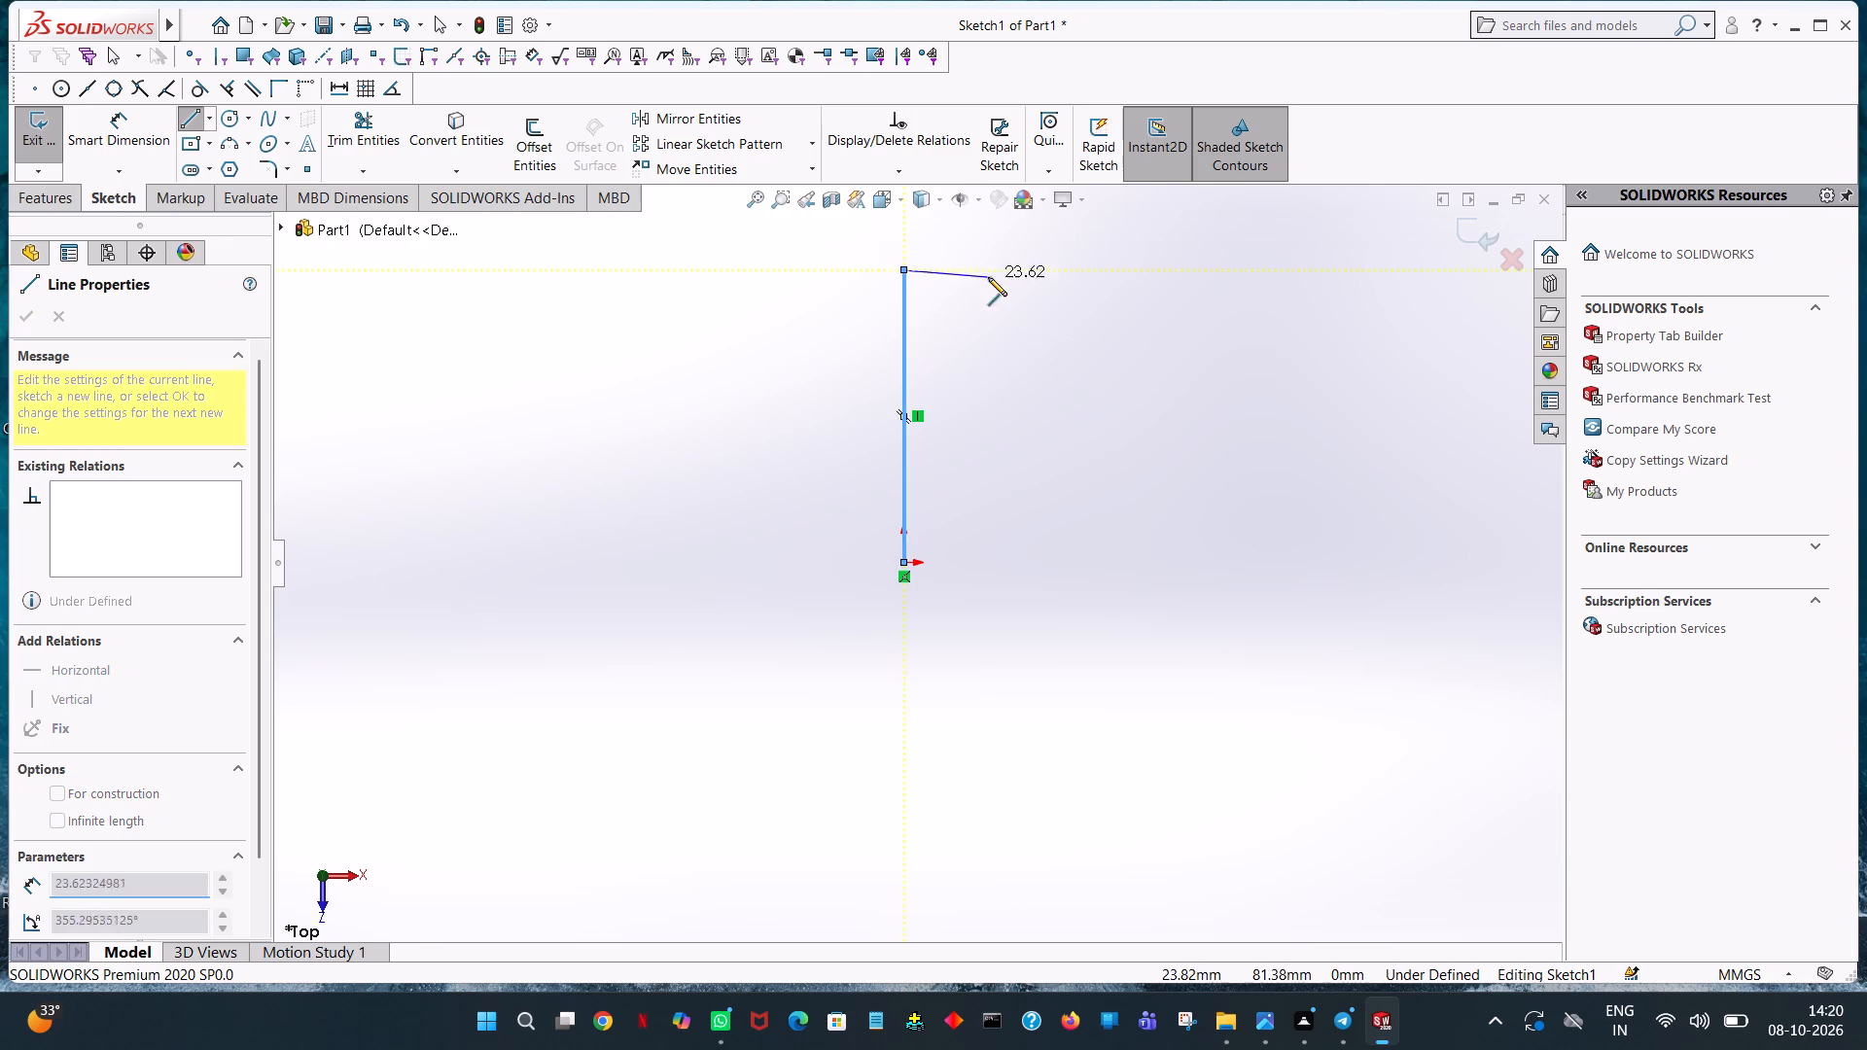
right_click(779, 299)
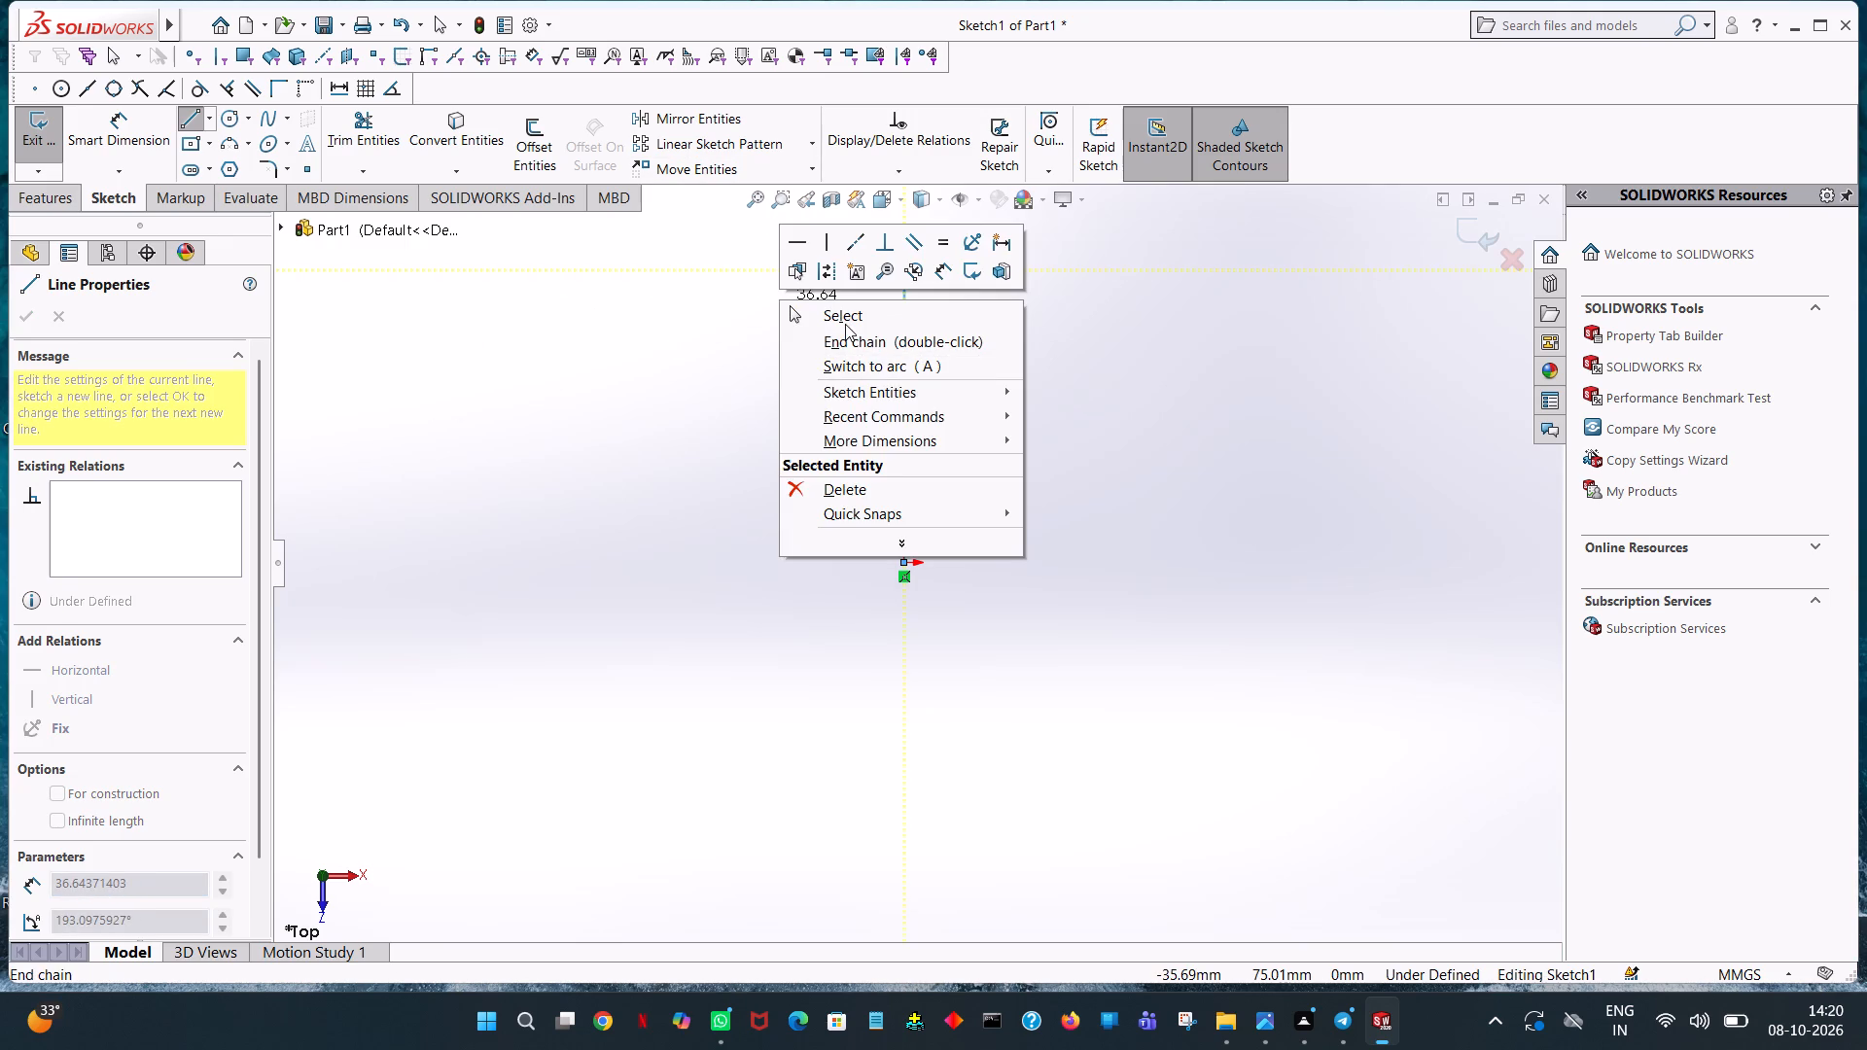
click(843, 321)
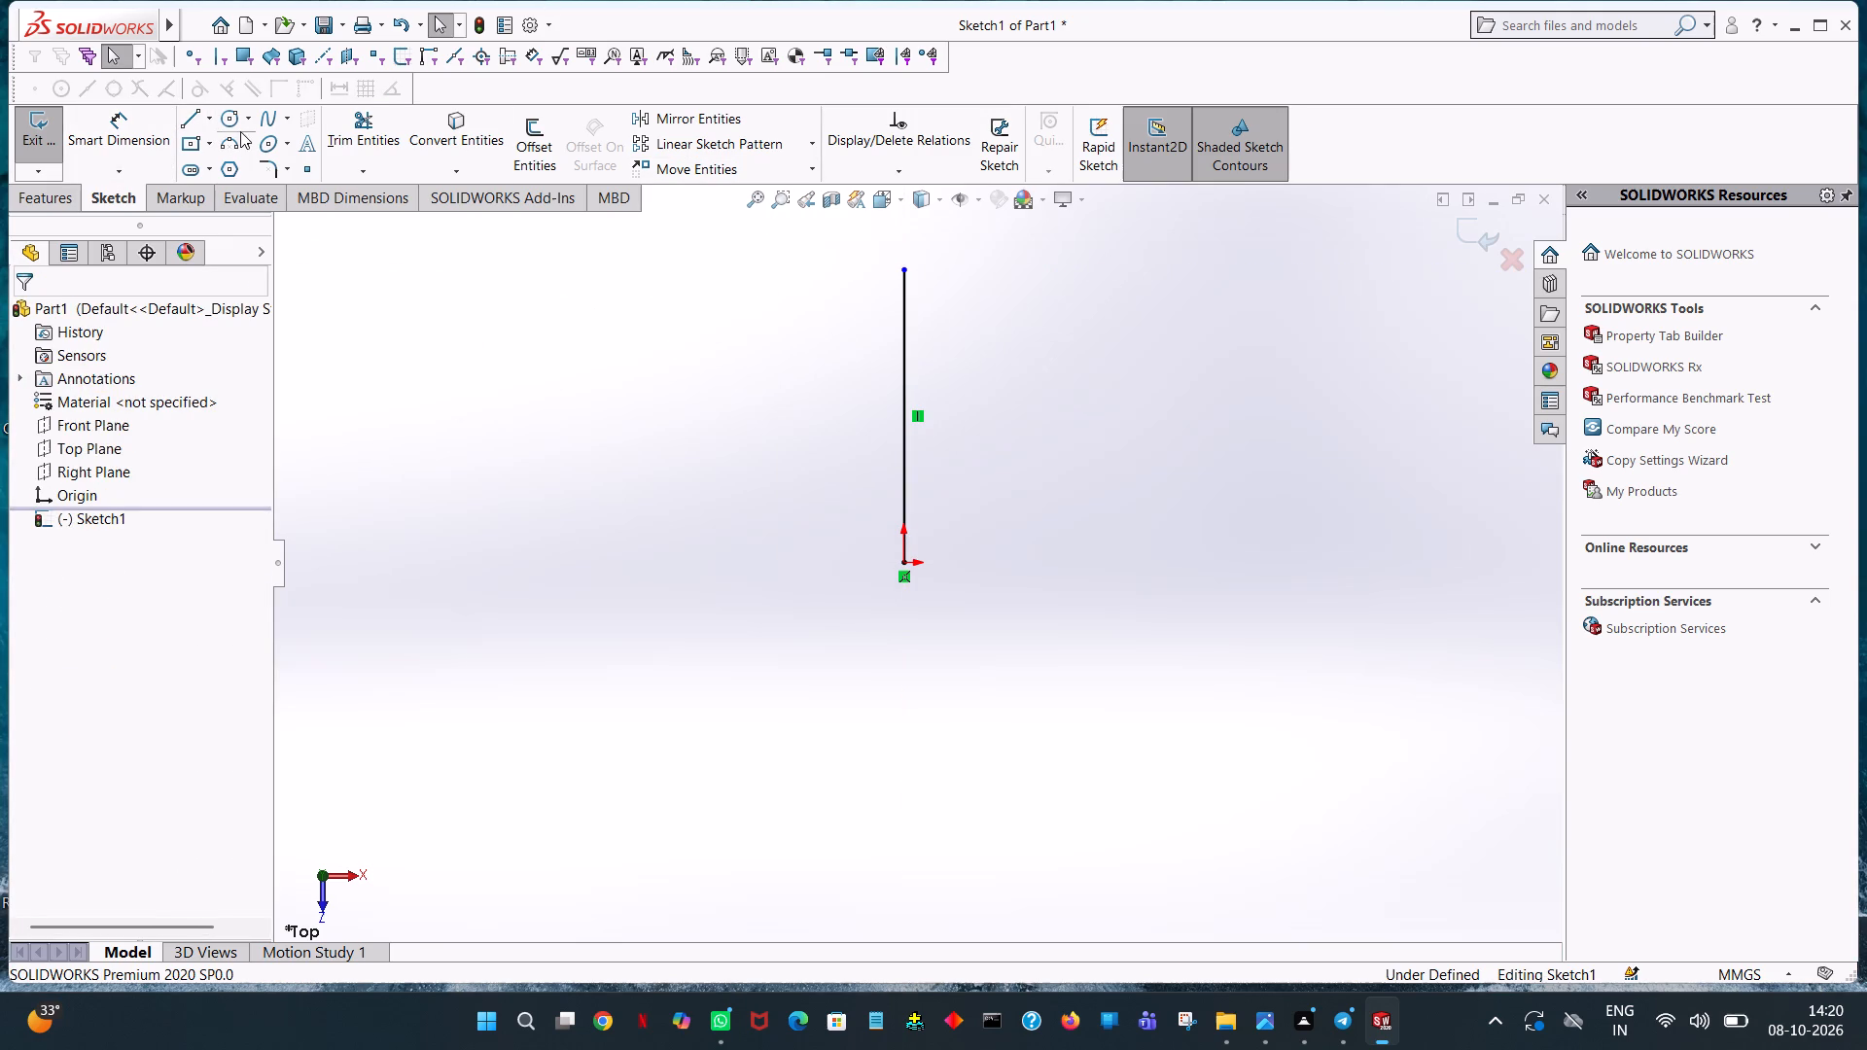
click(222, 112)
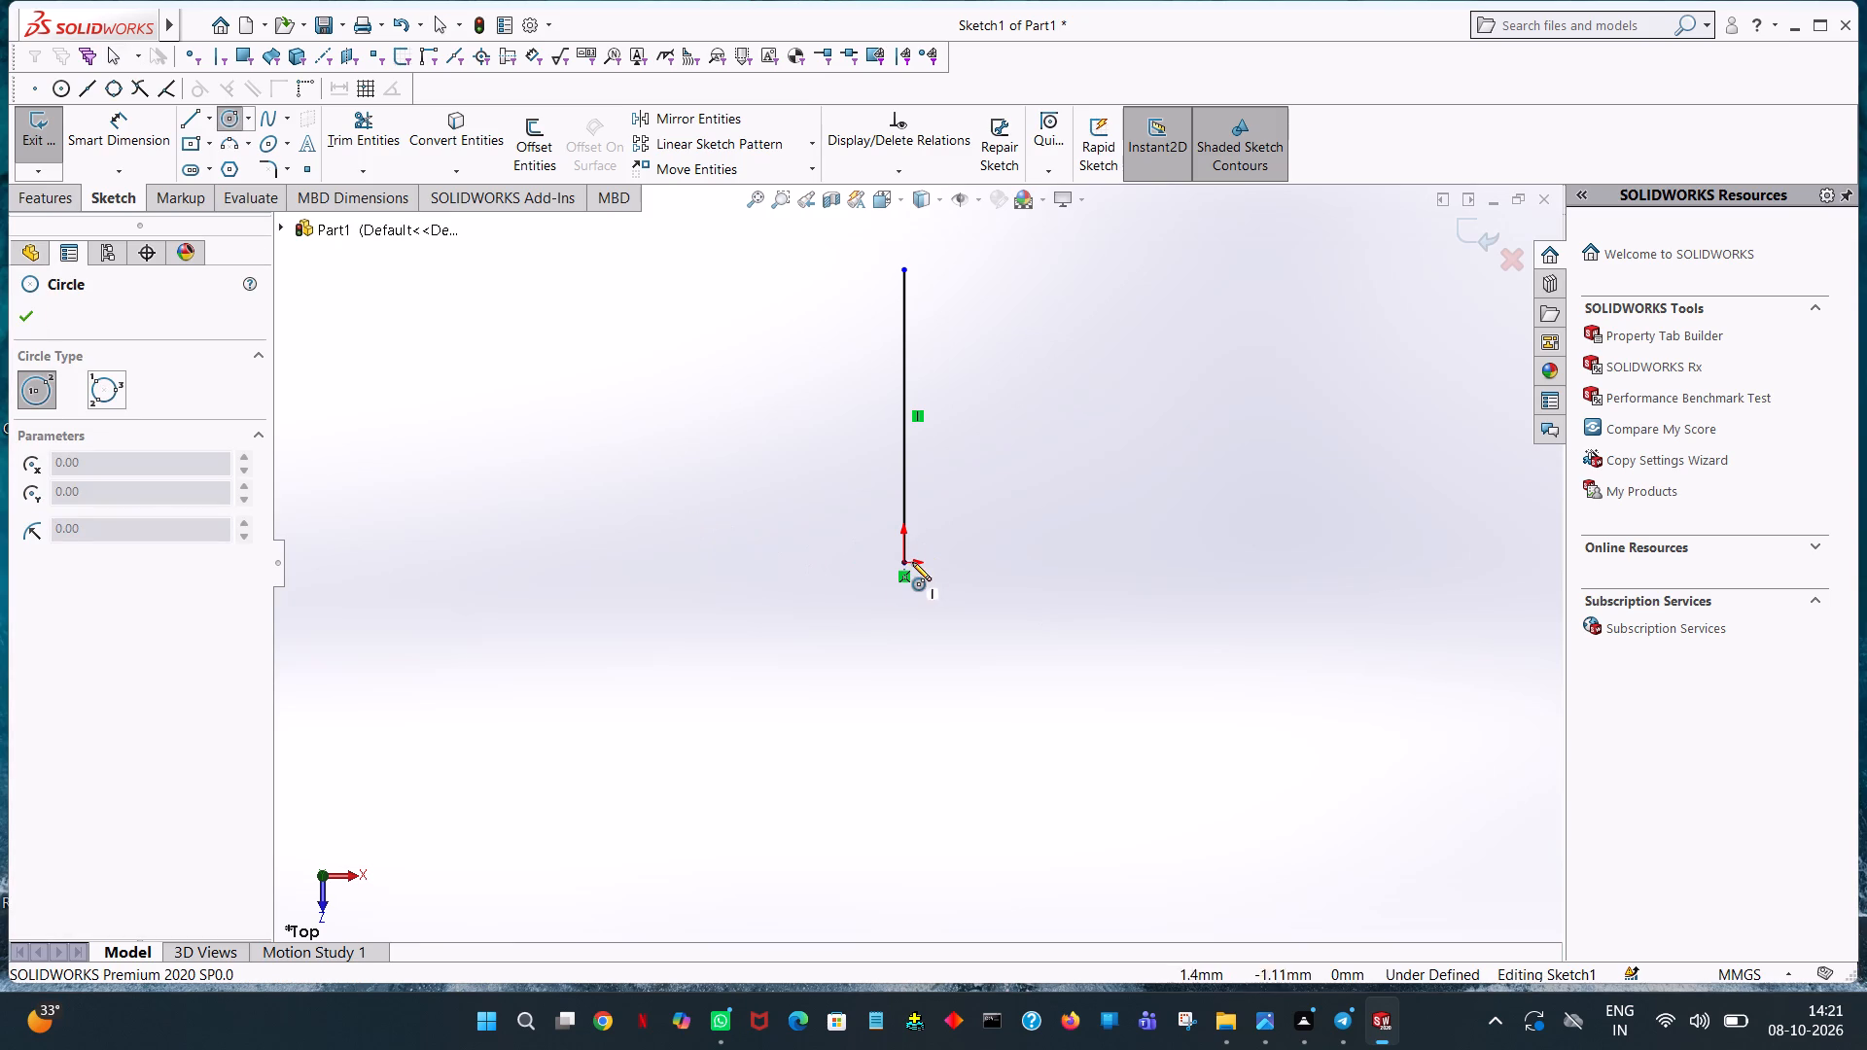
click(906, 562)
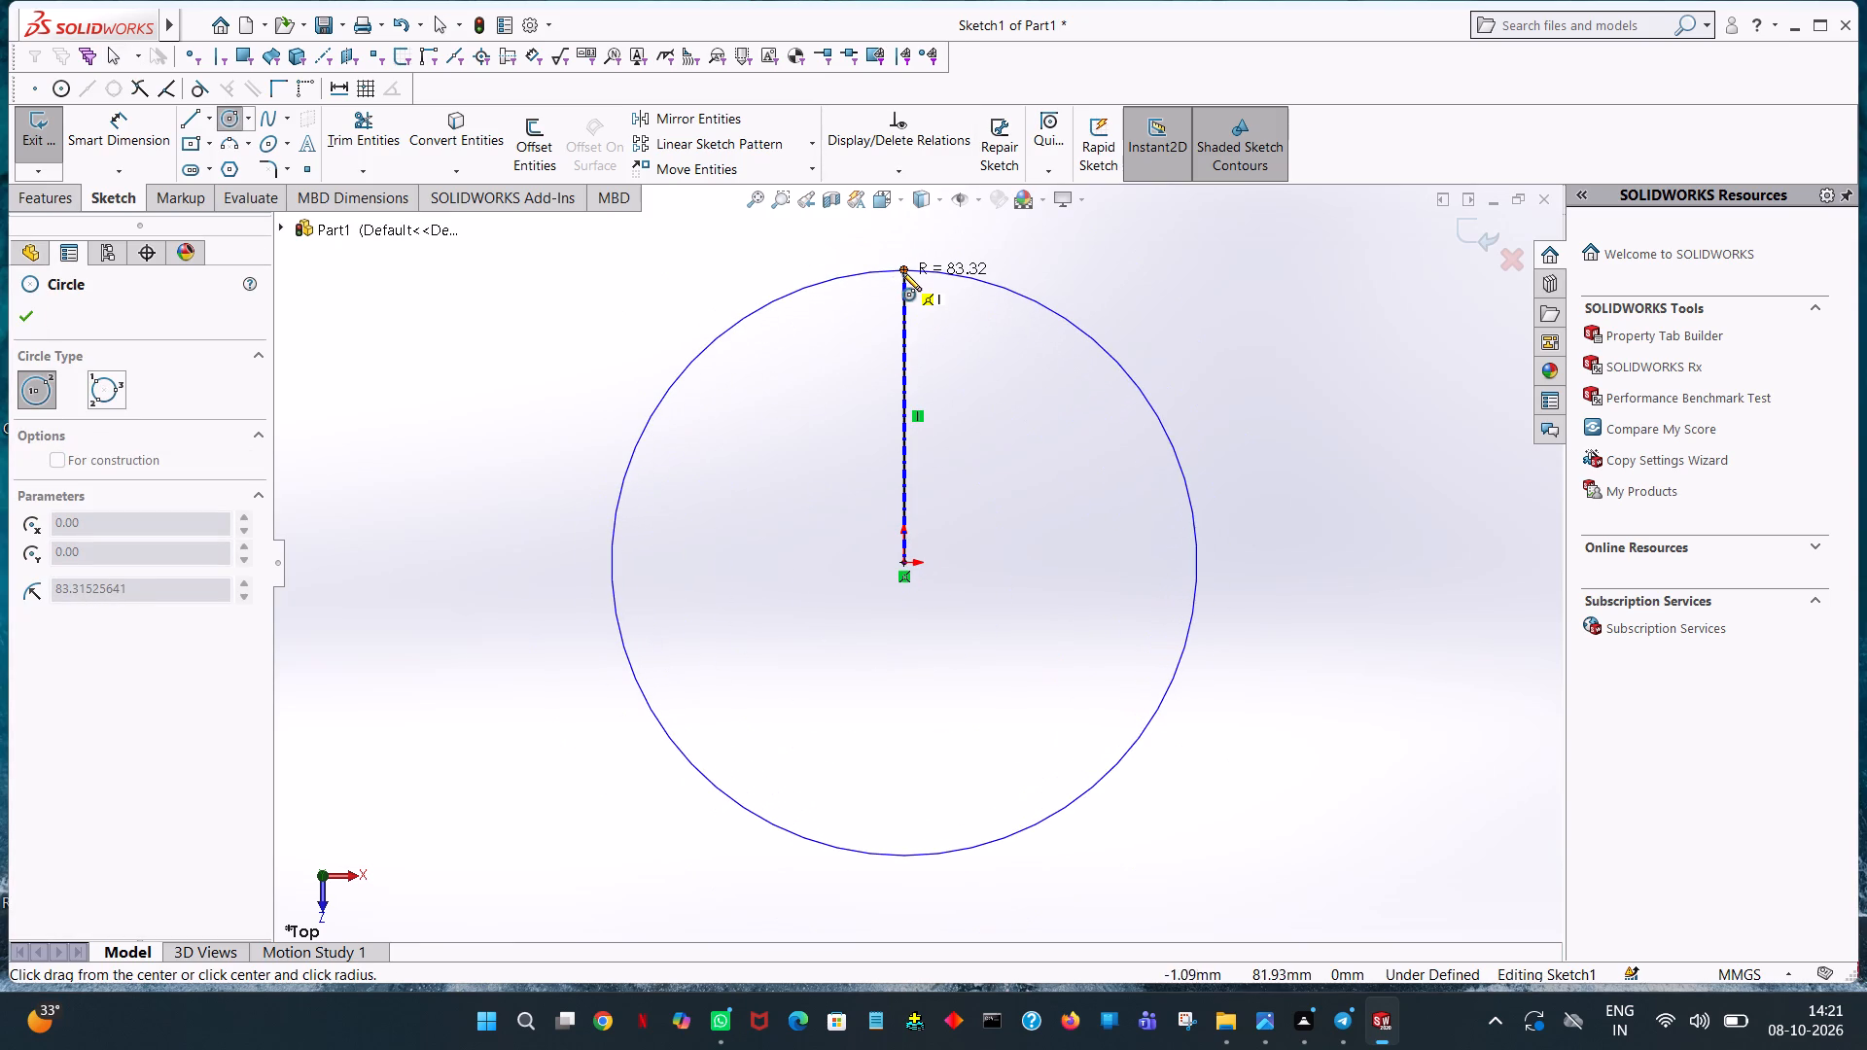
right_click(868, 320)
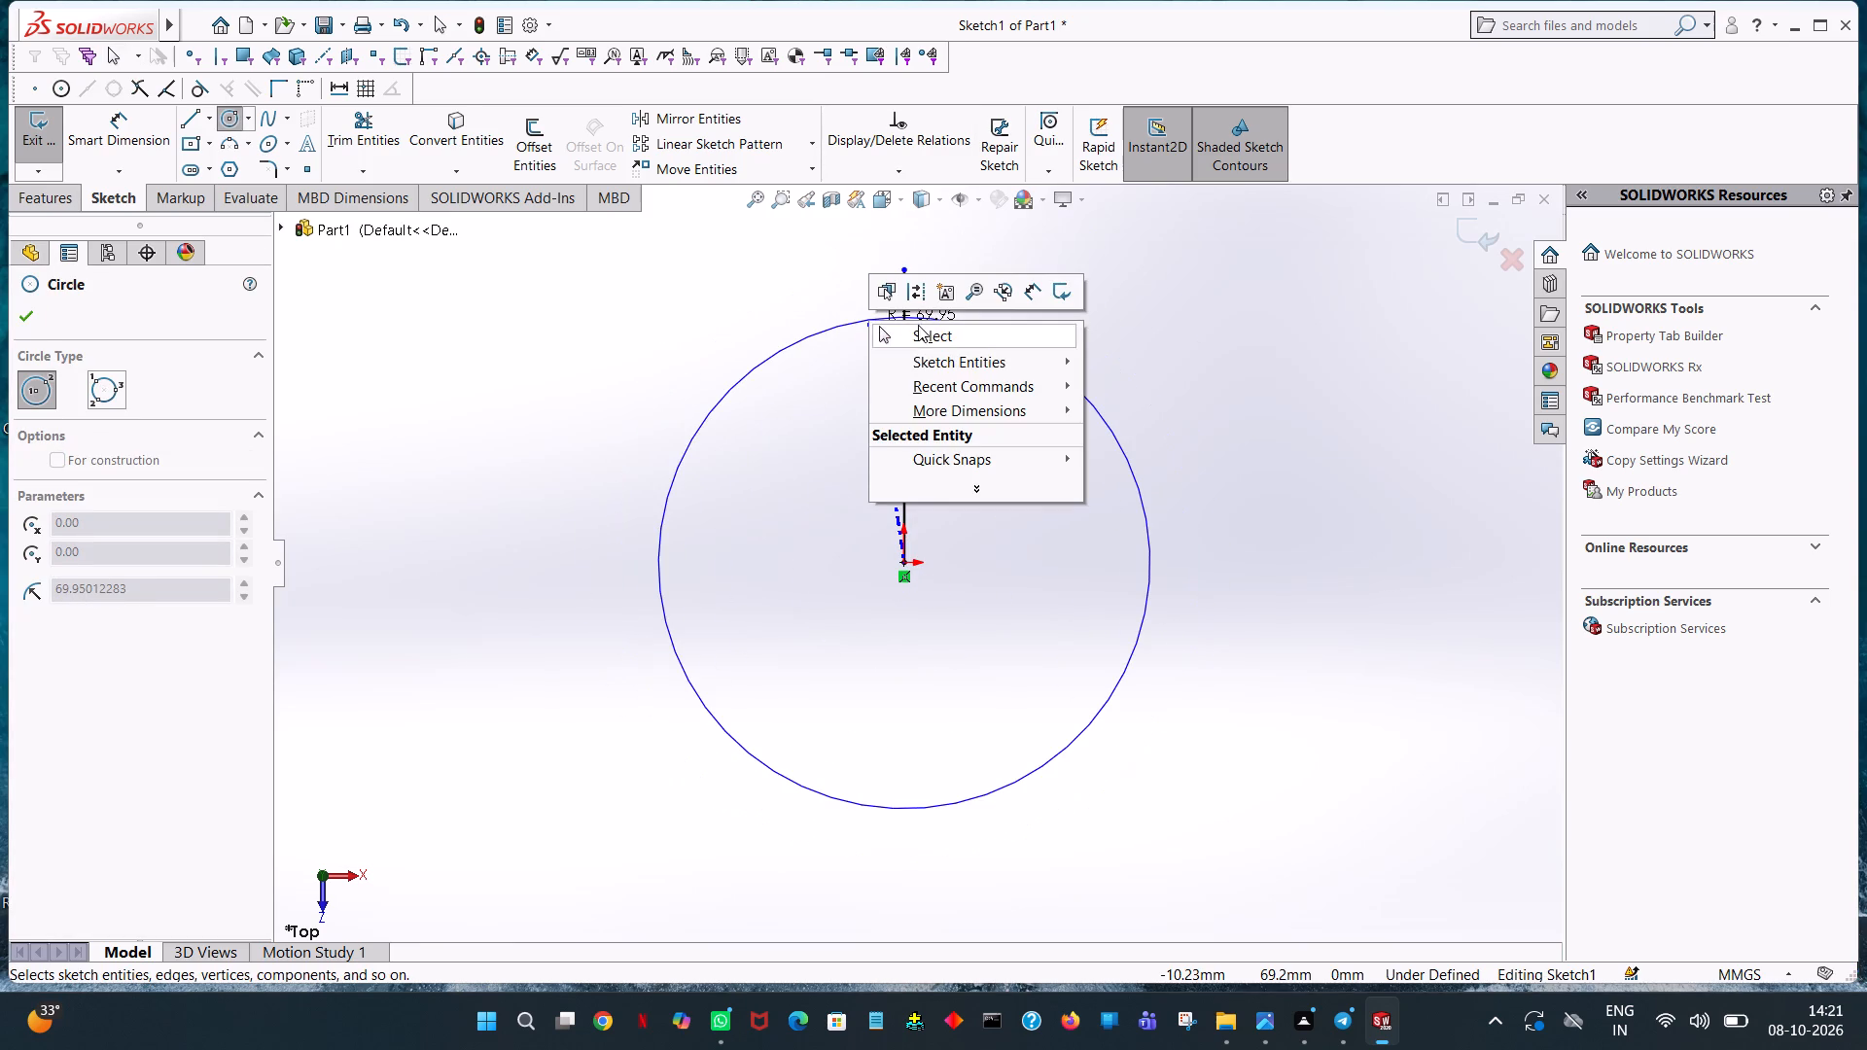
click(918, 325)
Set the vertical line's length to 90 mm.
click(907, 300)
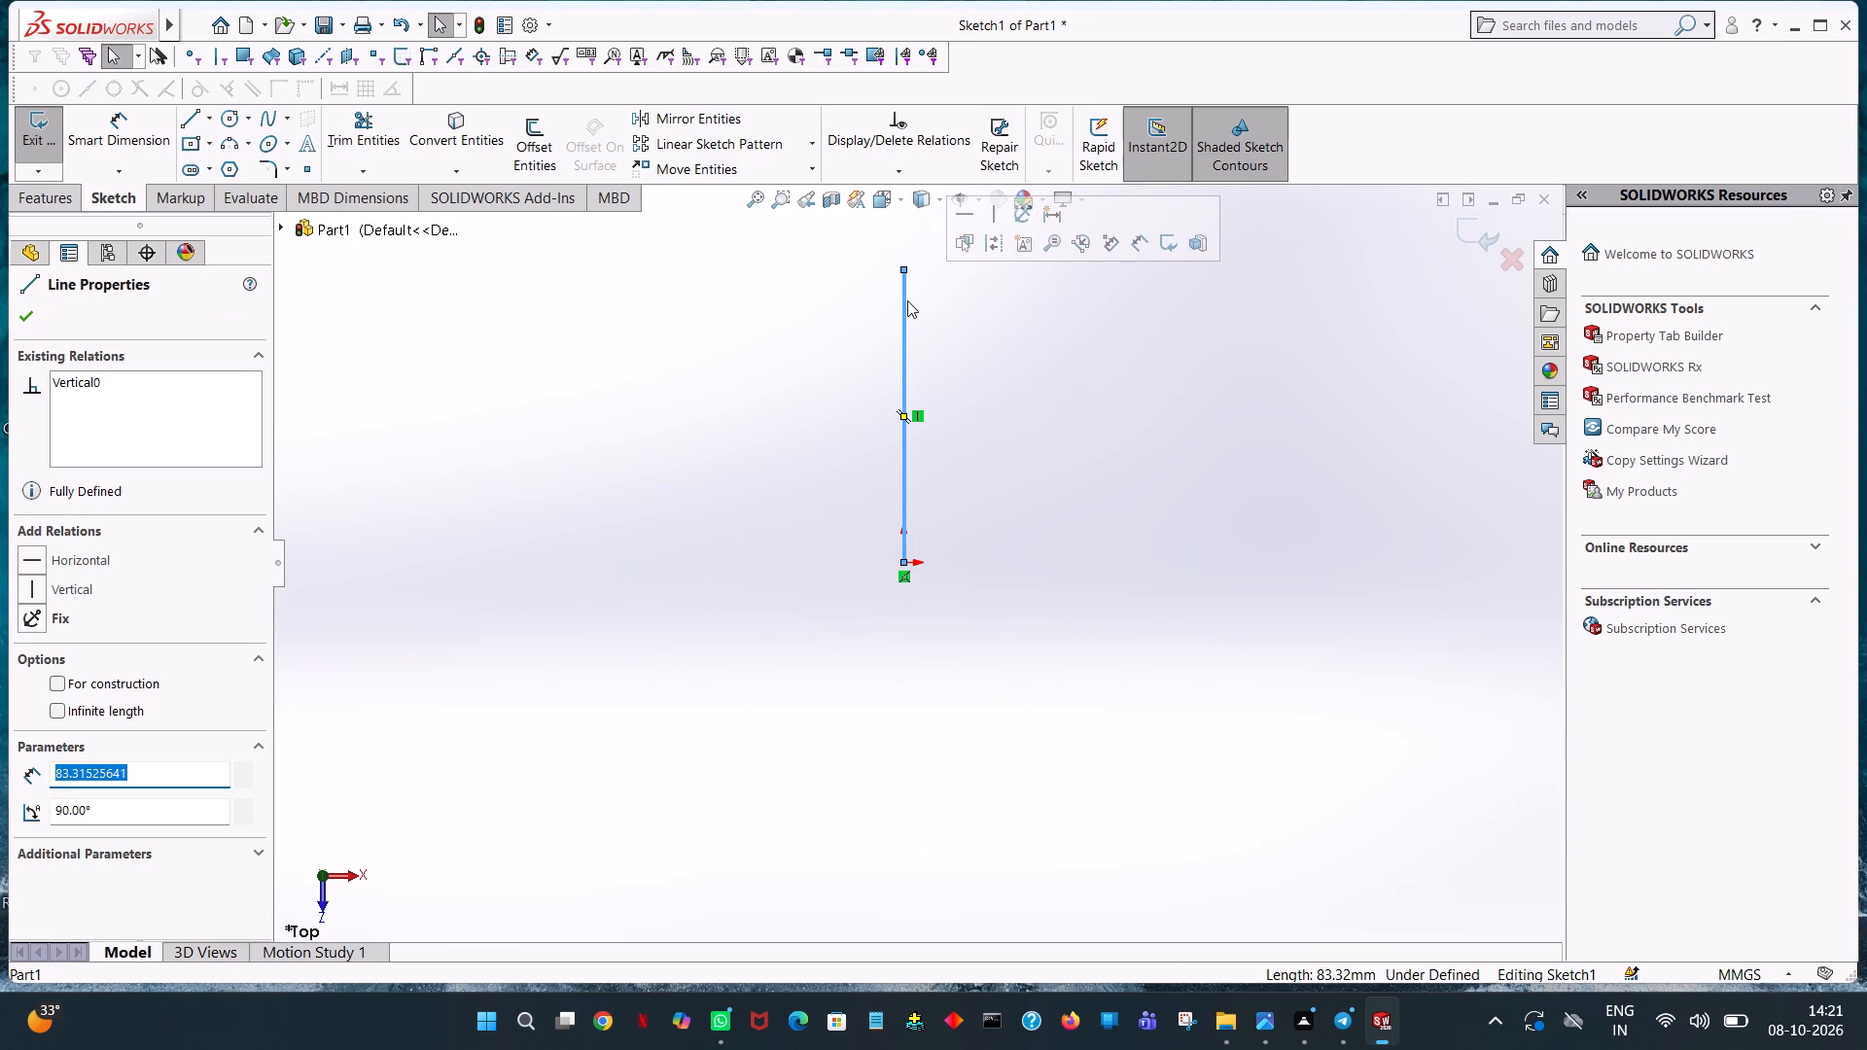
text(90)
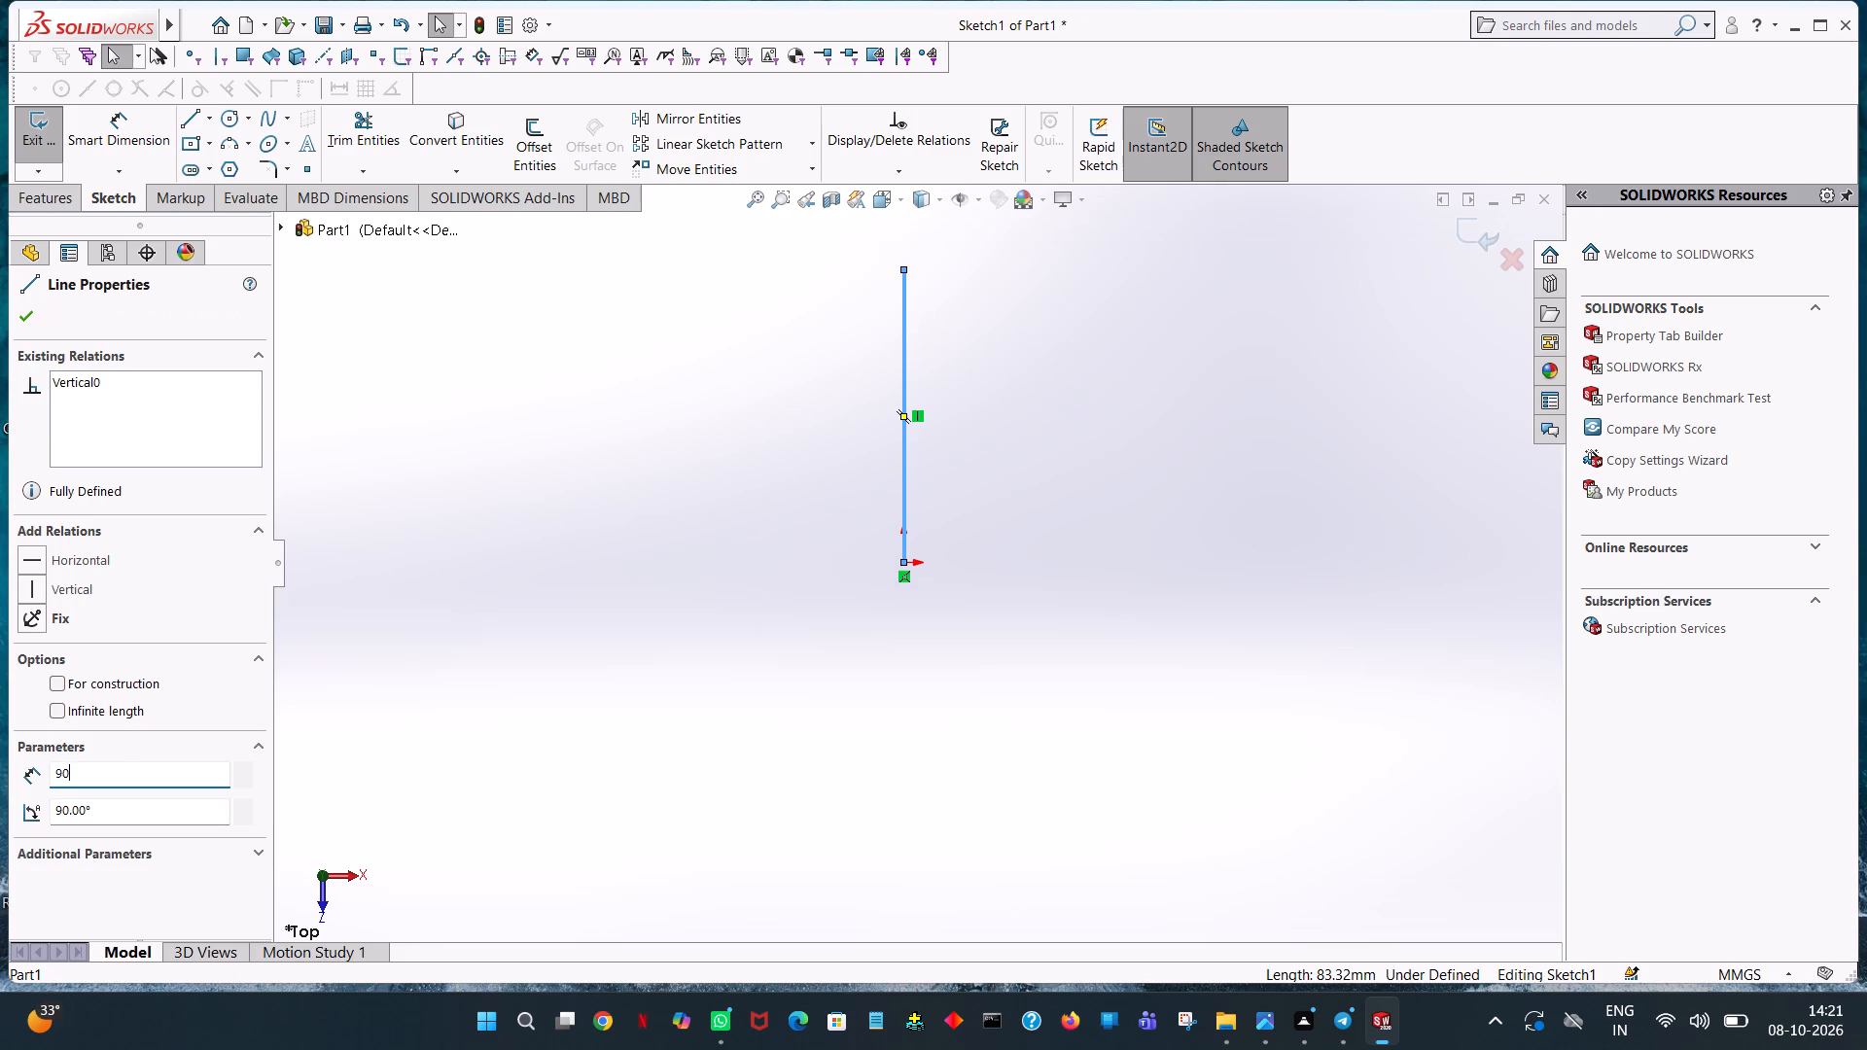
key(Return)
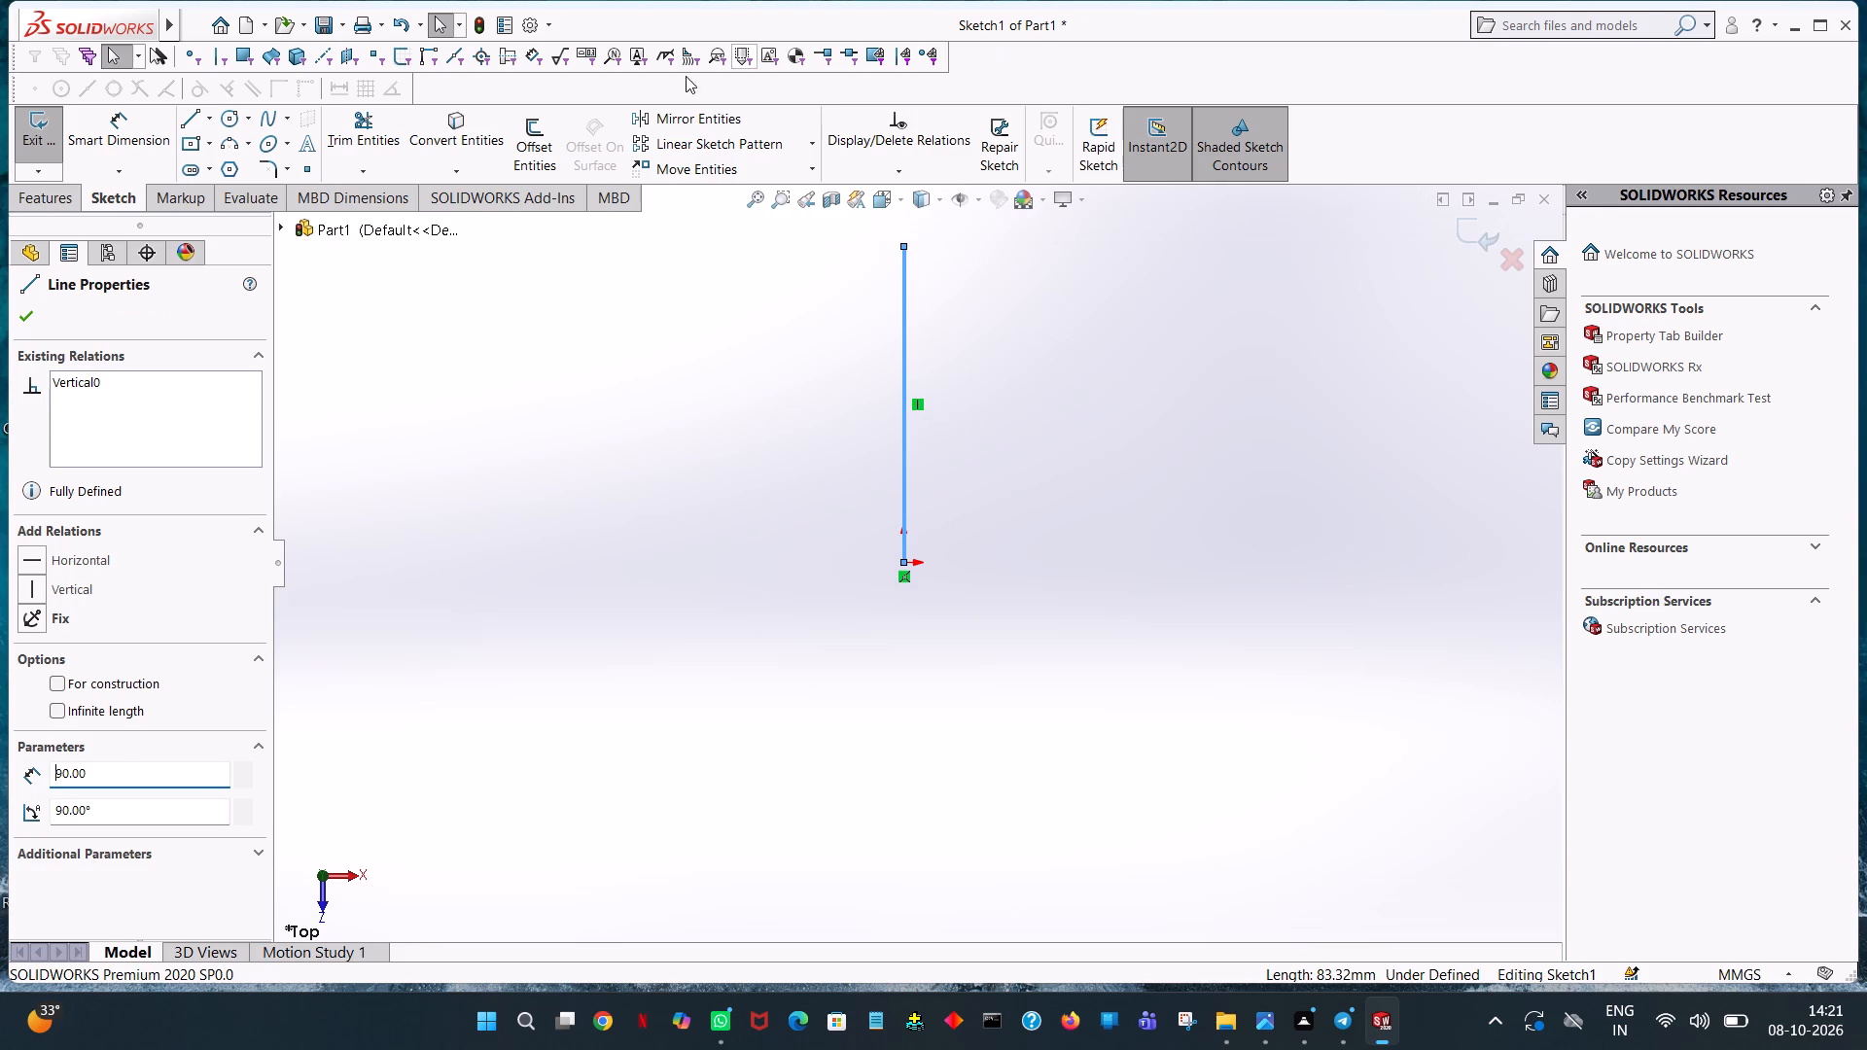
click(757, 206)
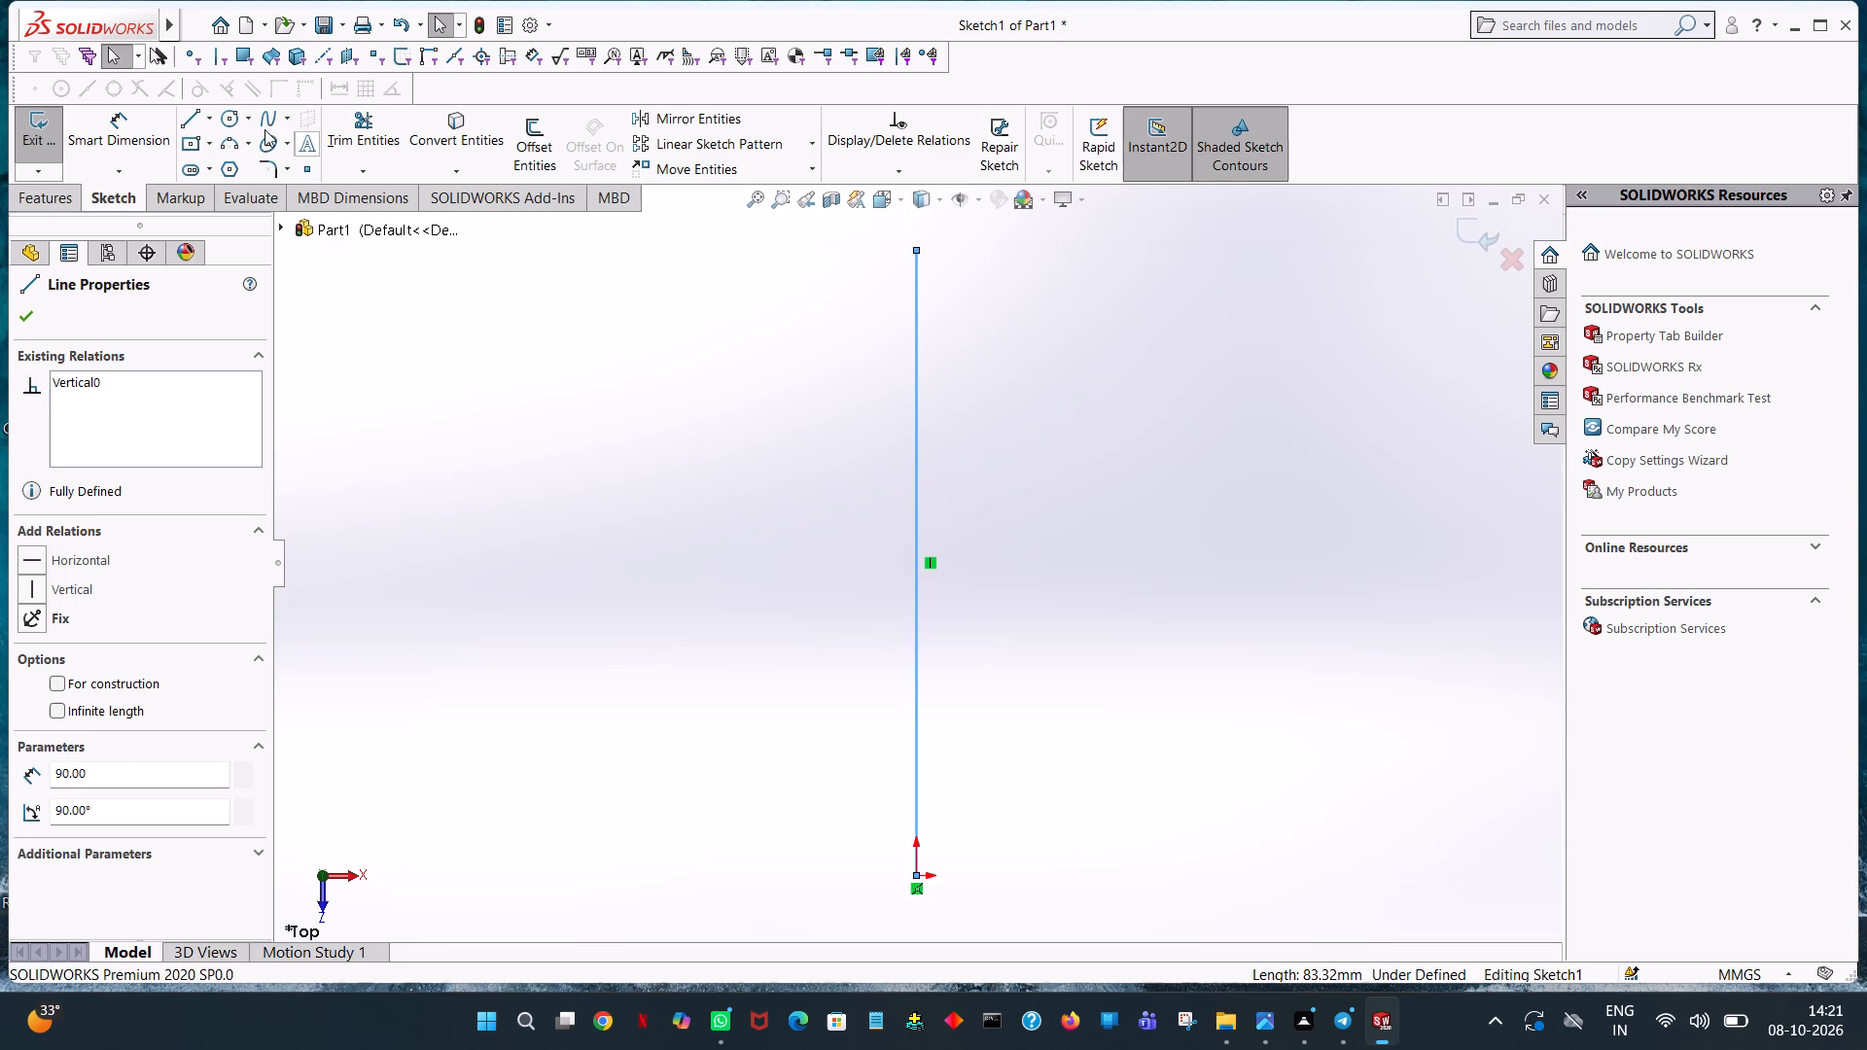
Sketch a circle of radius 90 mm centred on the origin, passing through the vertical line's upper endpoint.
click(229, 120)
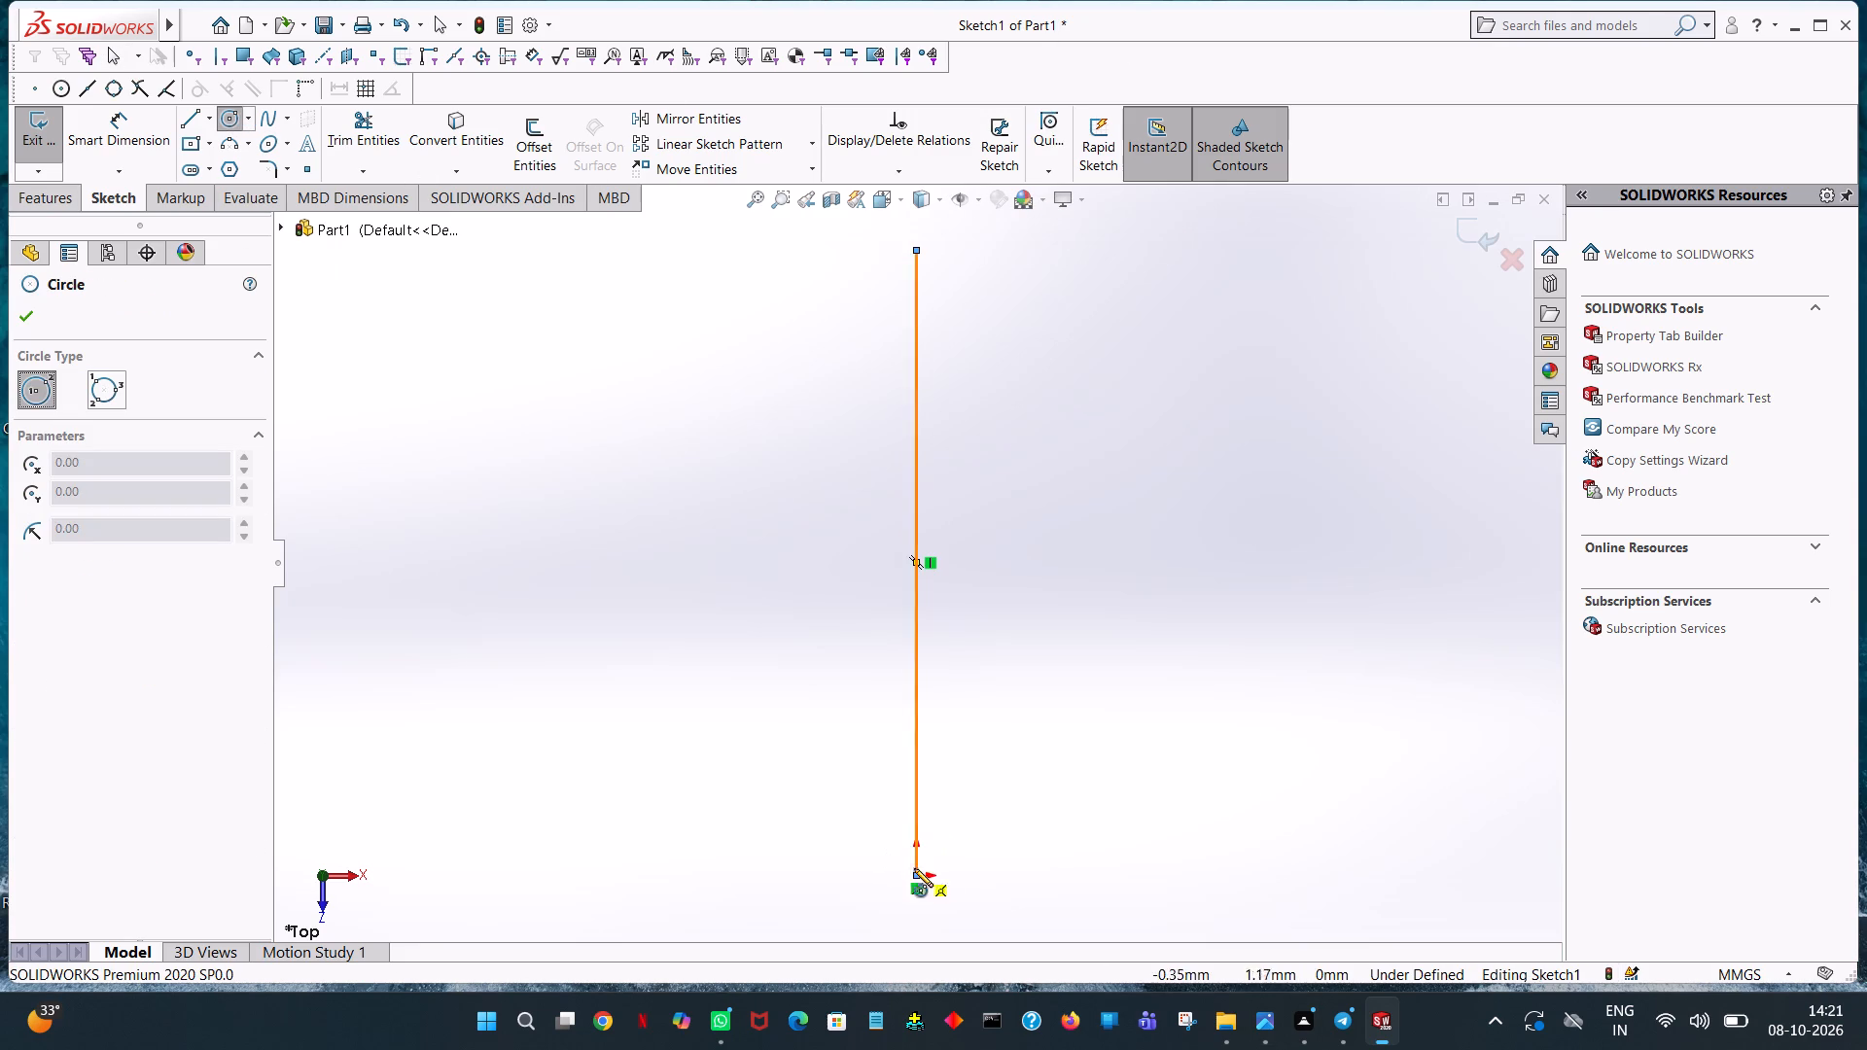
click(919, 876)
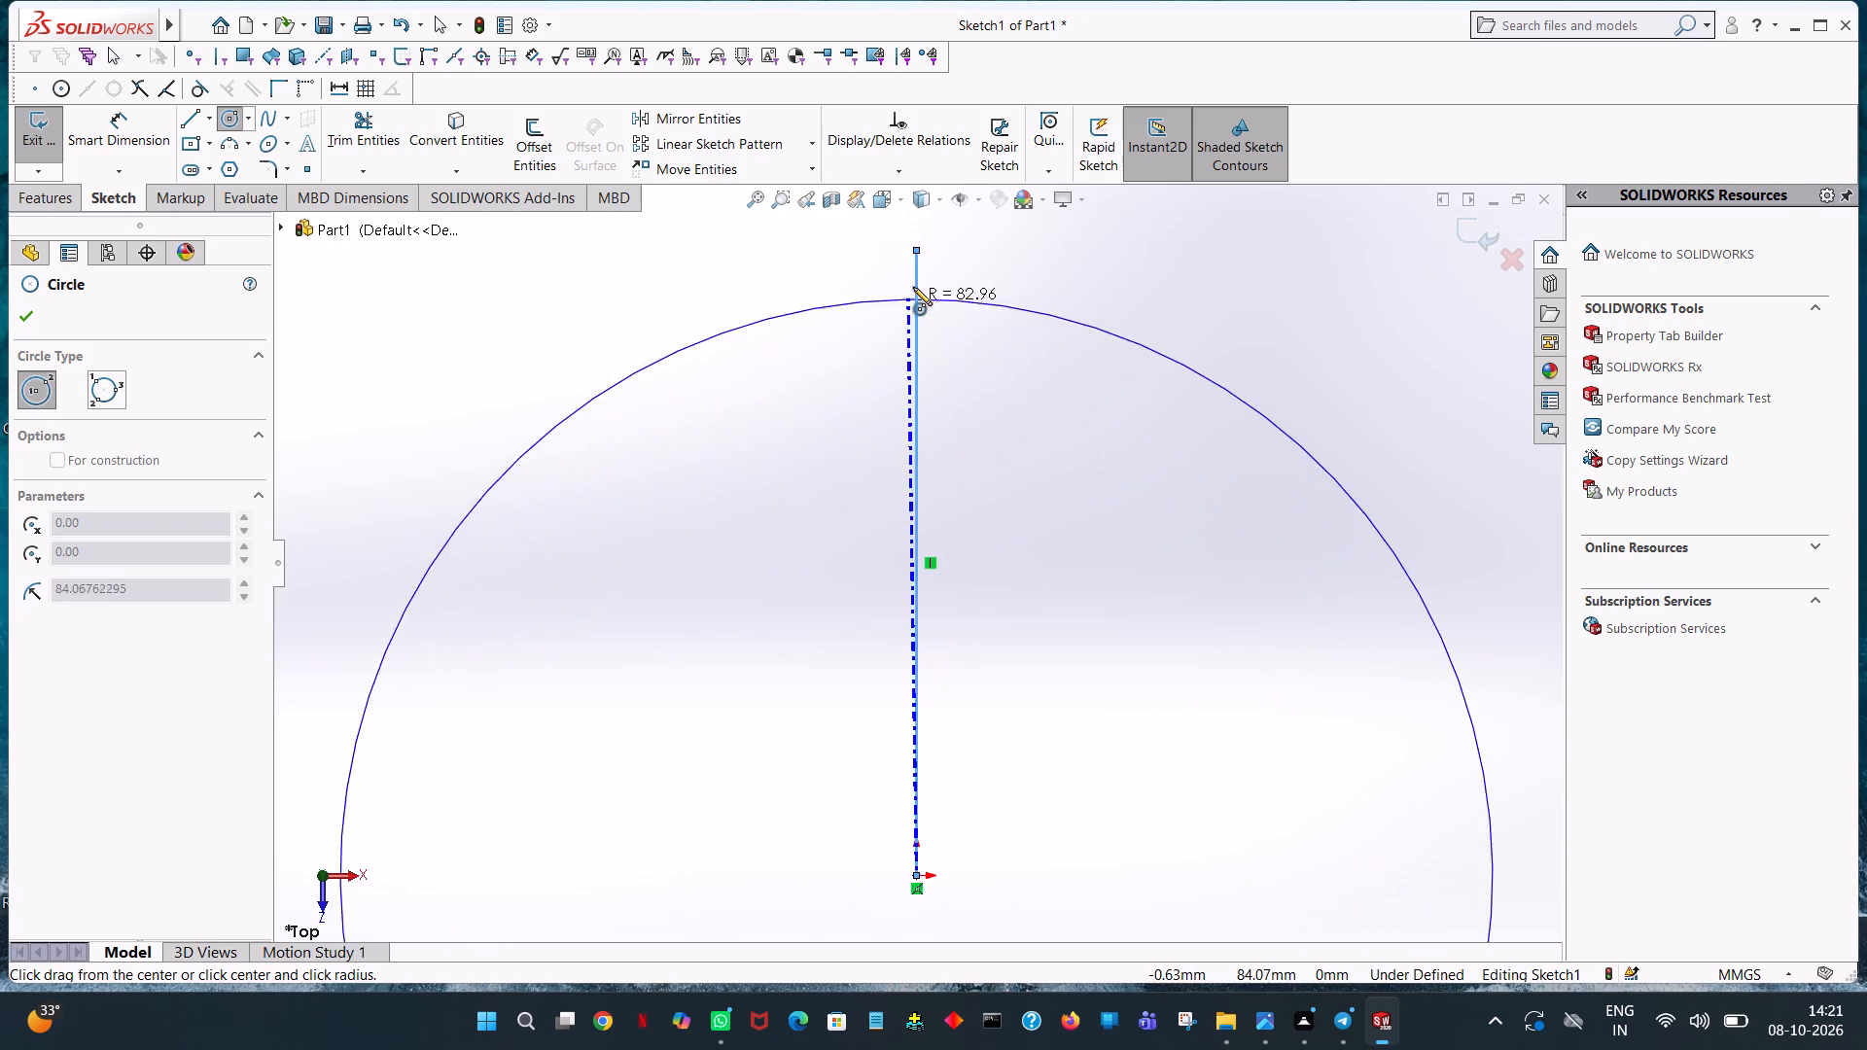
click(917, 249)
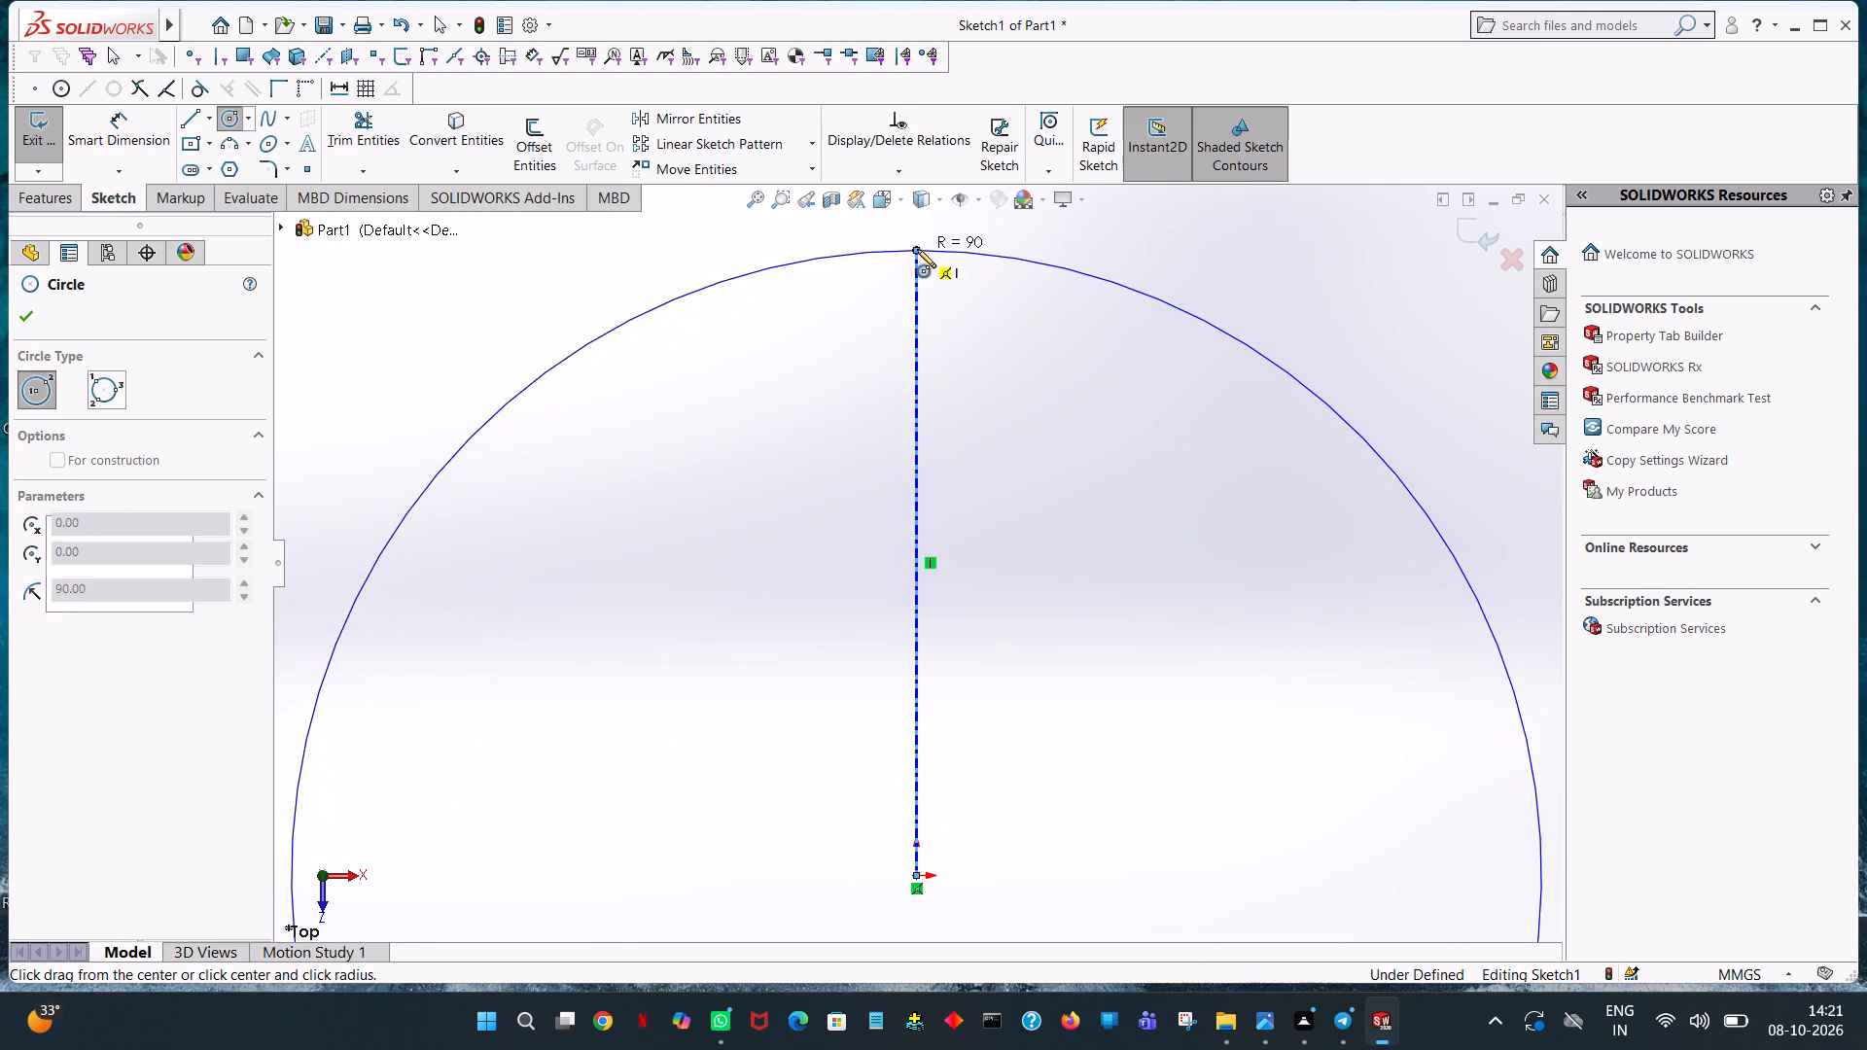
right_click(917, 249)
click(950, 267)
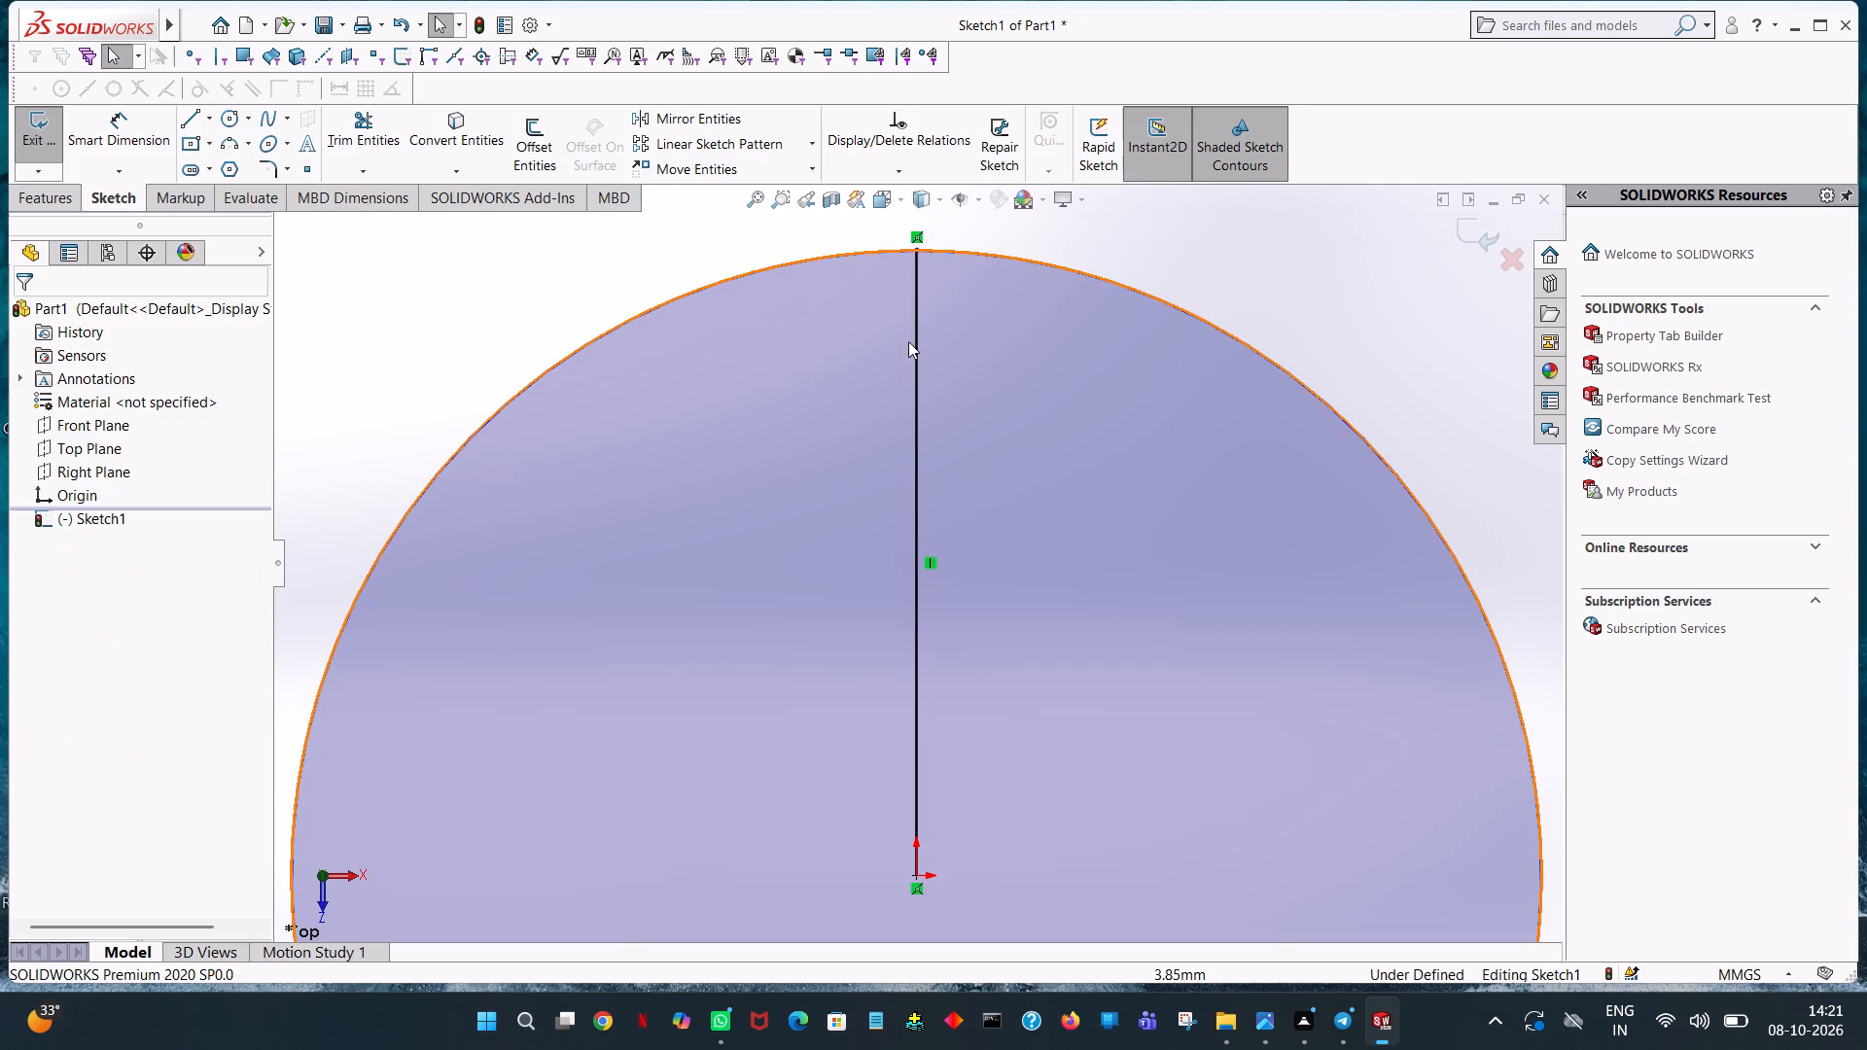
Sketch a line about 96 mm long from the origin past the circle's upper-right arc and set its angle to 60°.
click(199, 119)
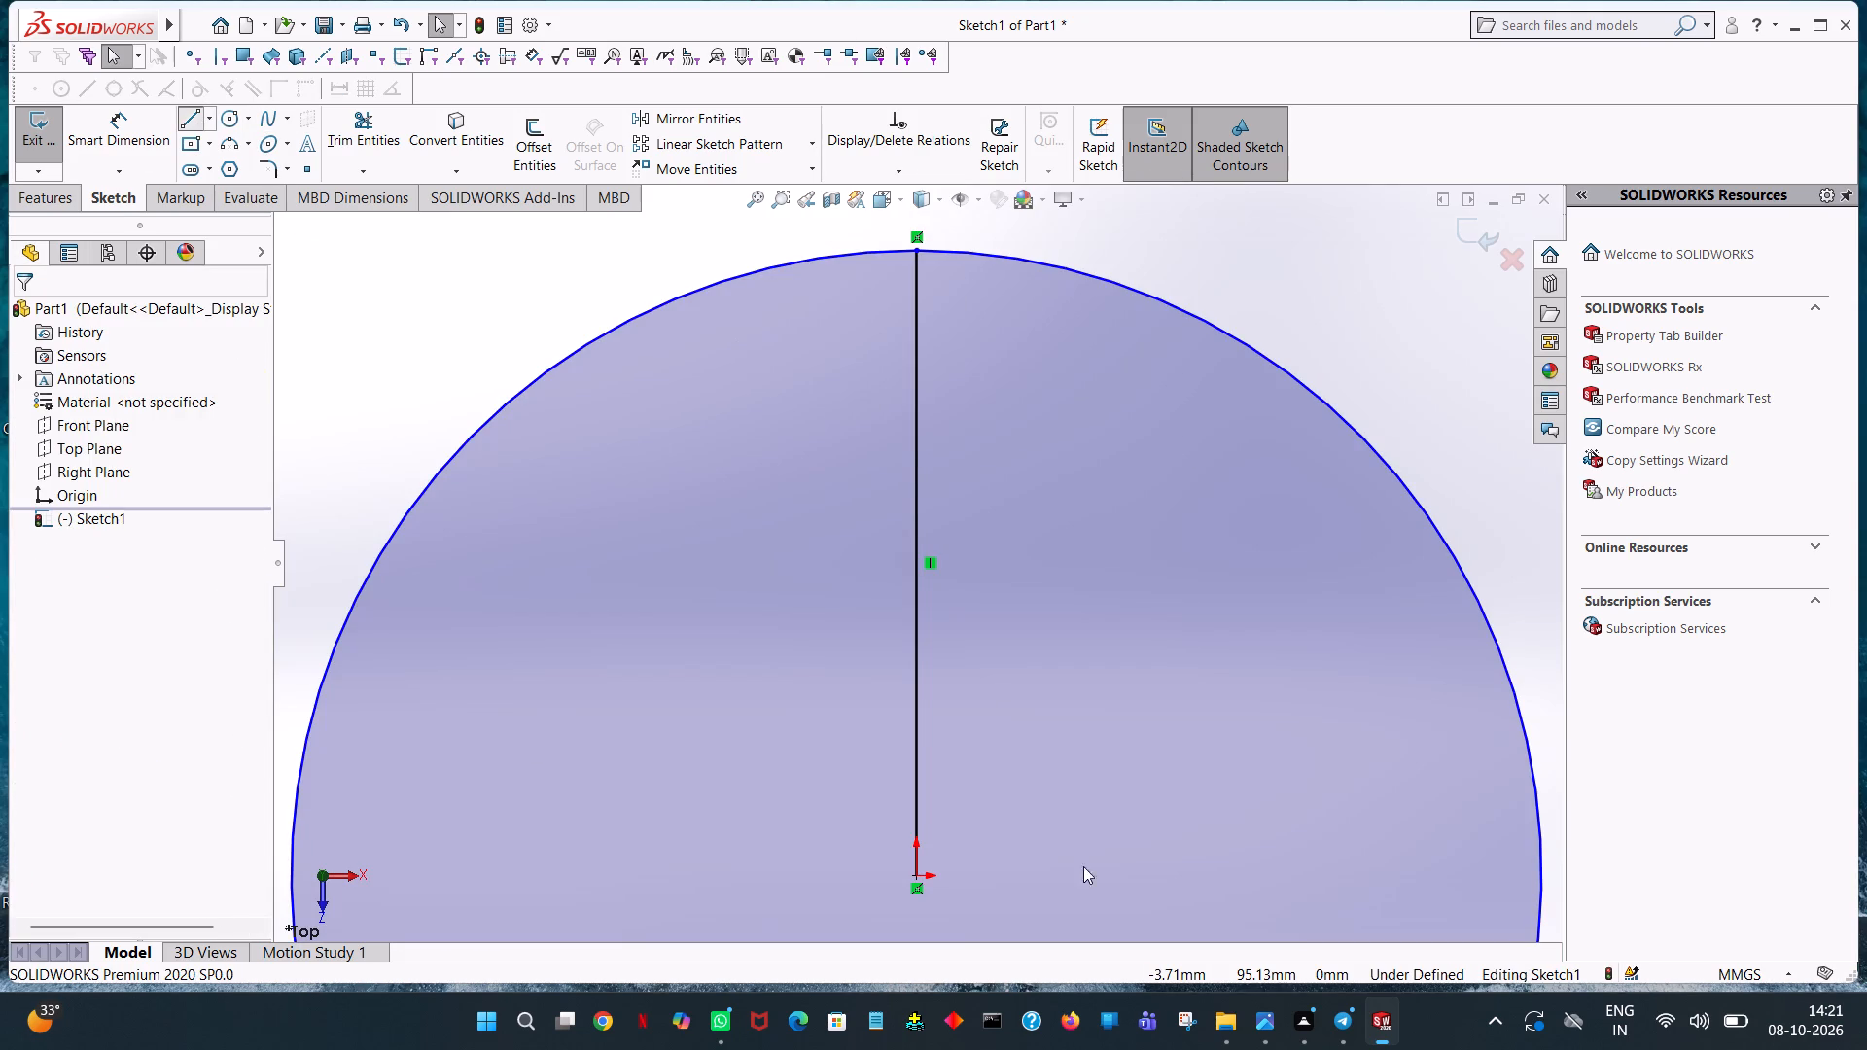
click(914, 876)
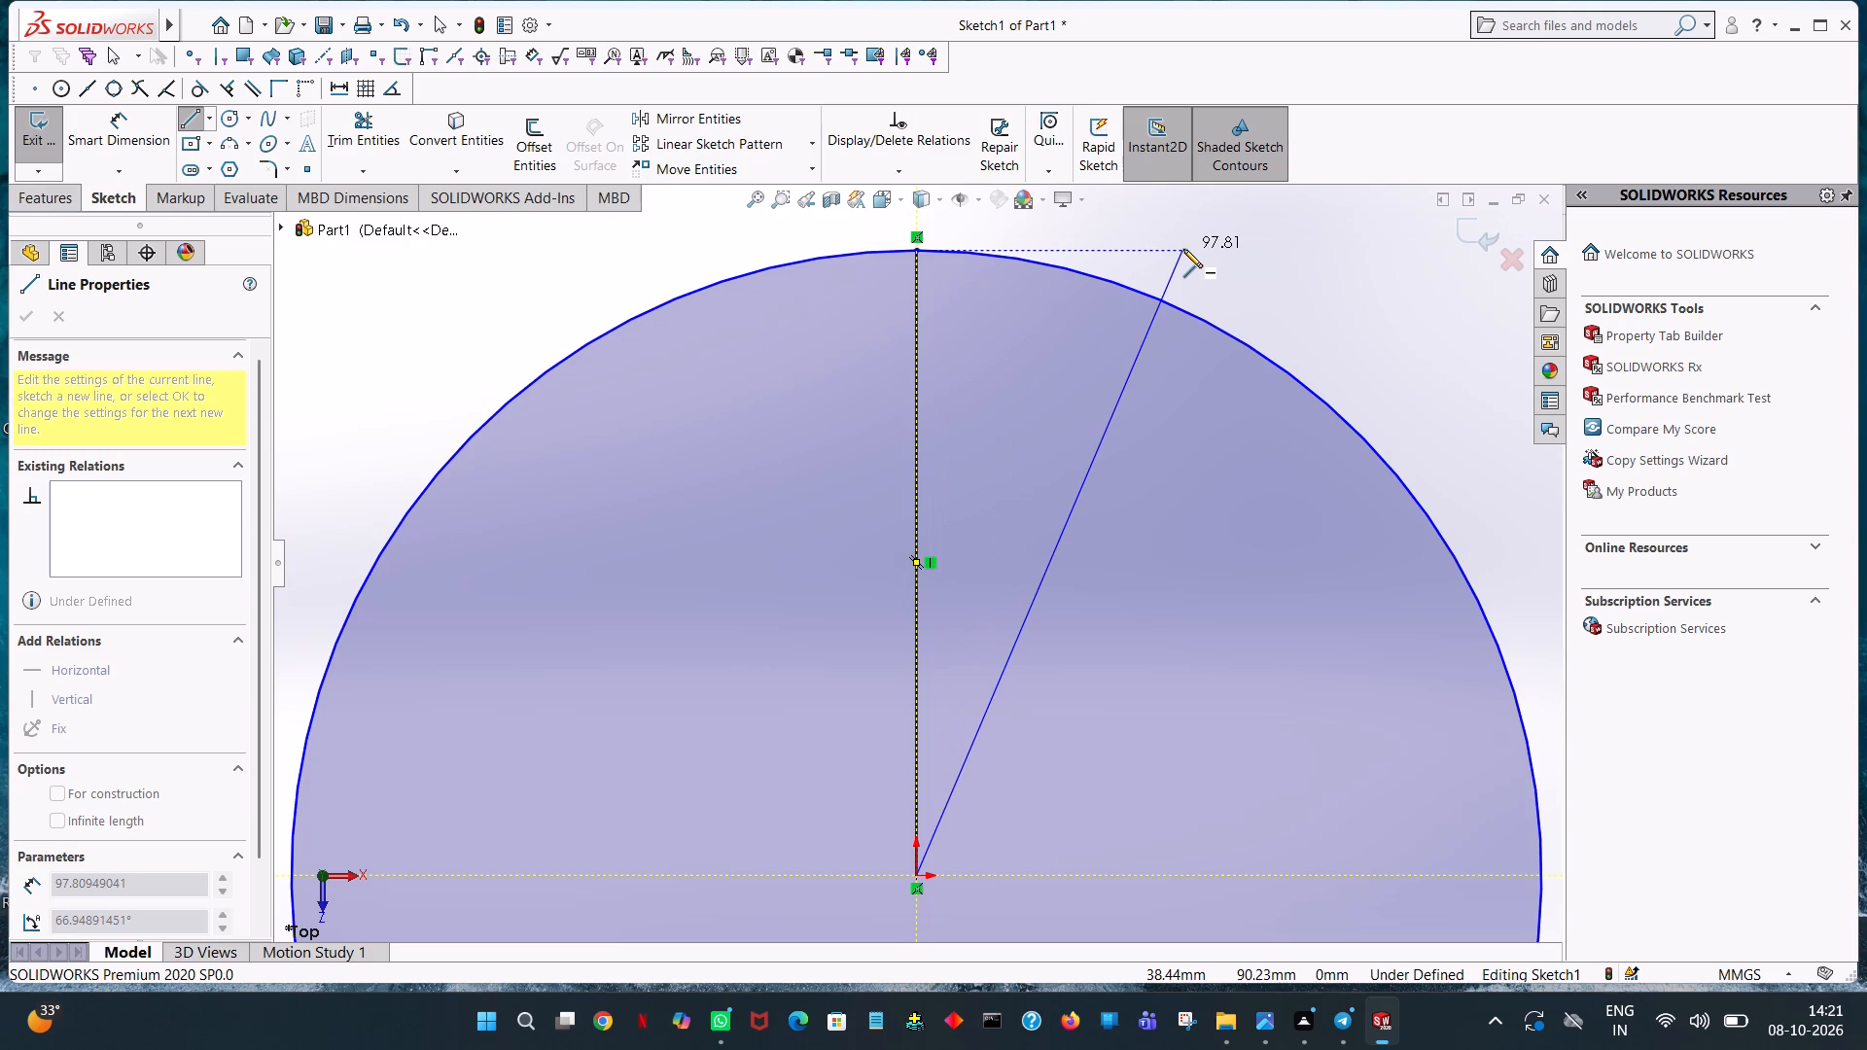
click(1243, 294)
right_click(1243, 294)
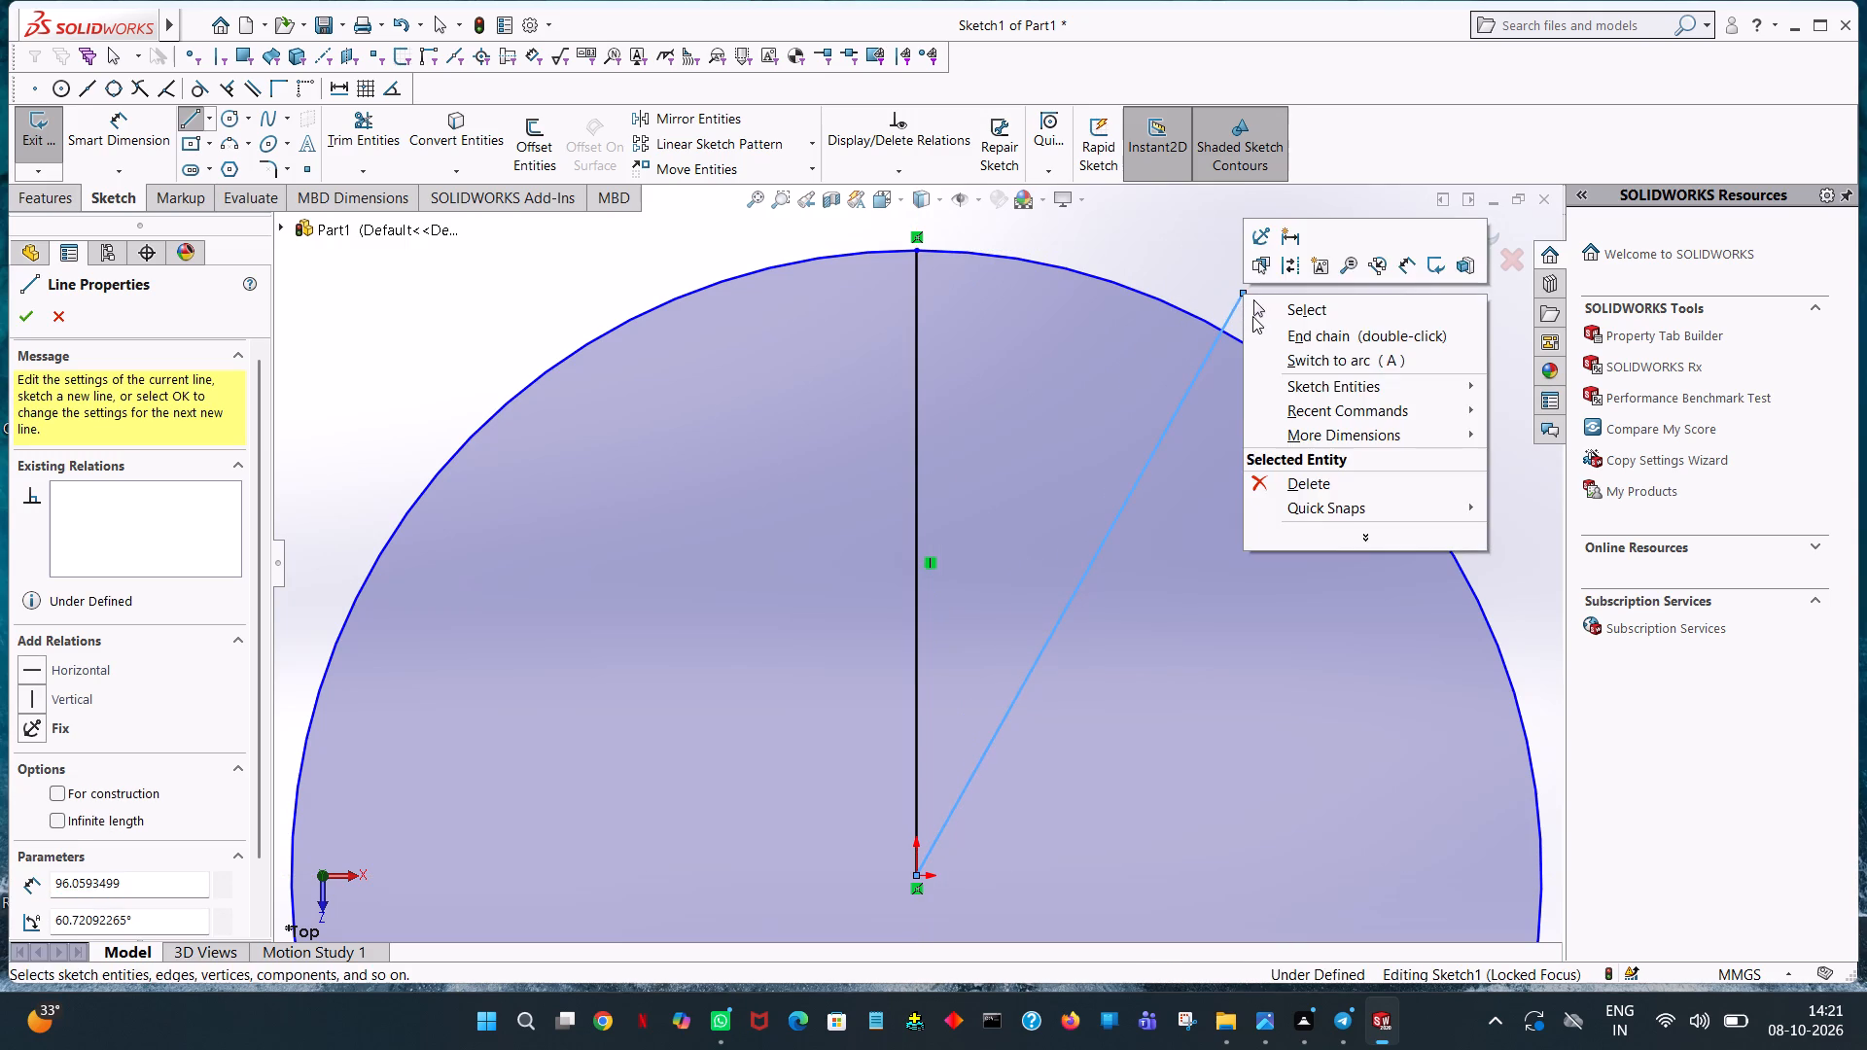
click(1258, 319)
click(1203, 364)
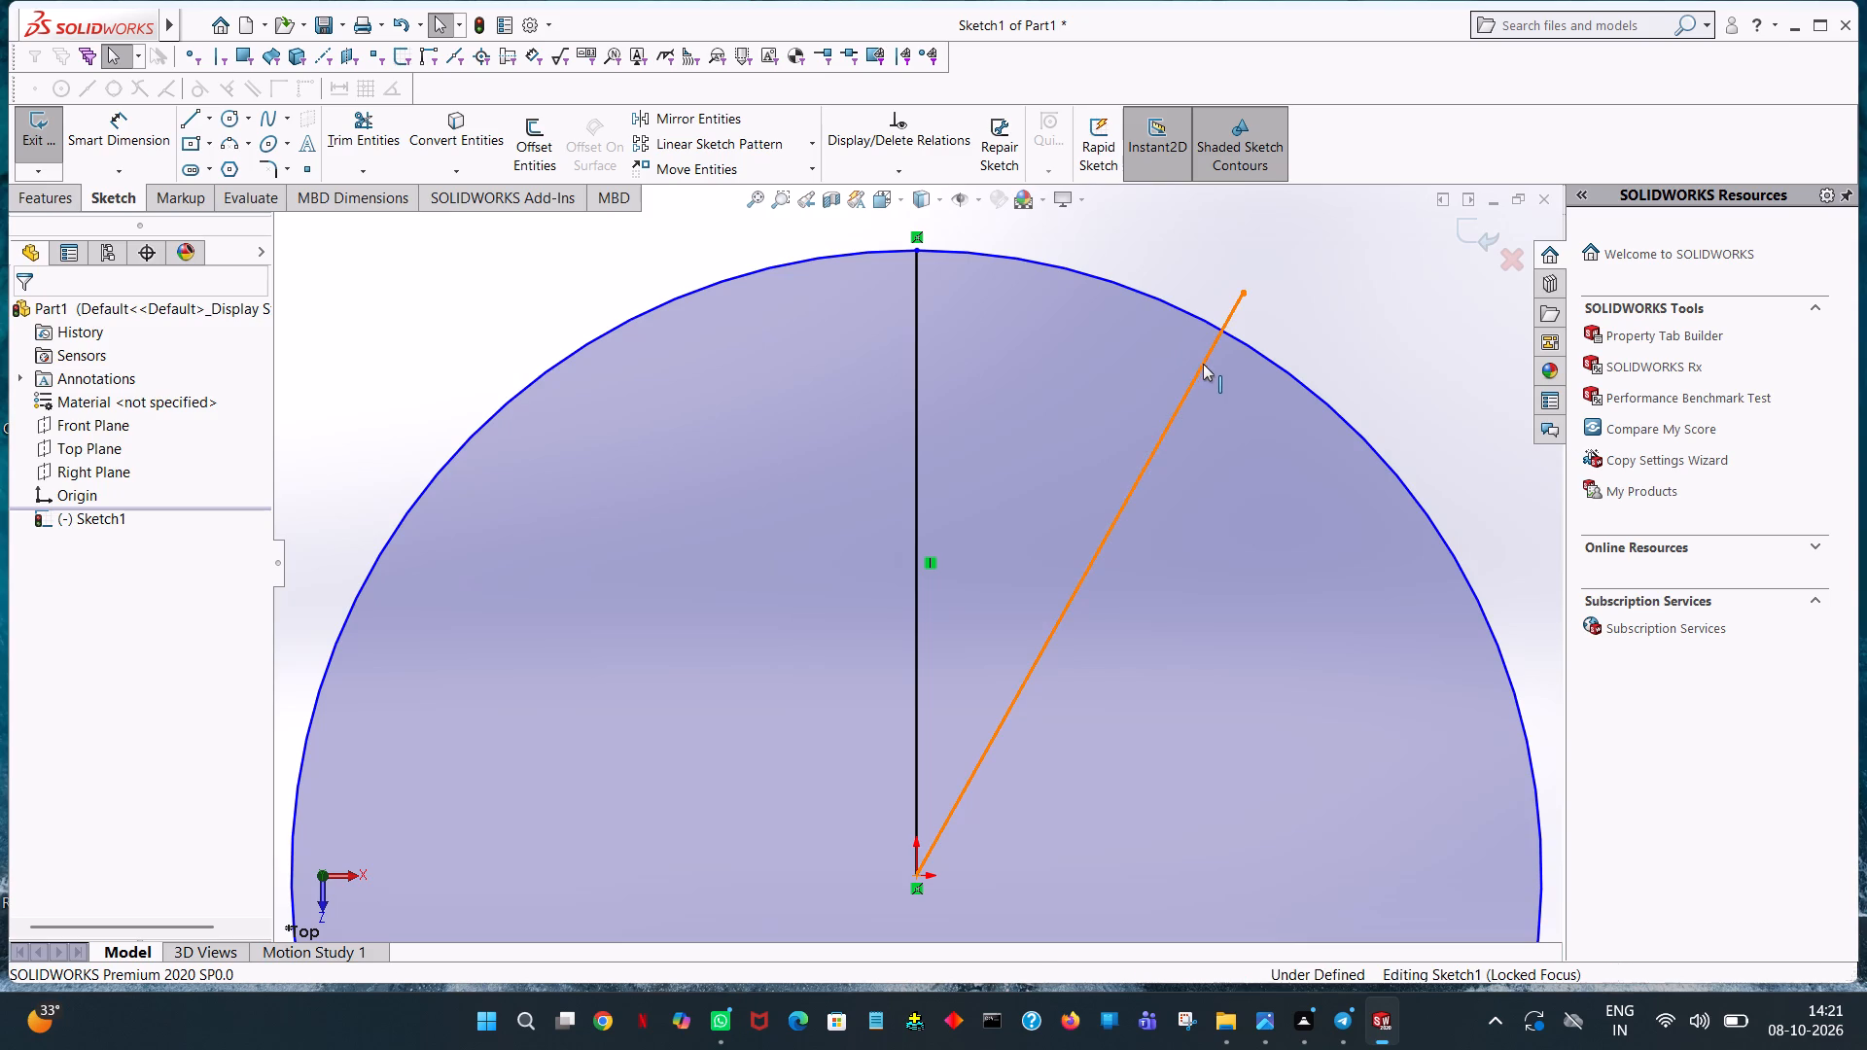
double_click(188, 806)
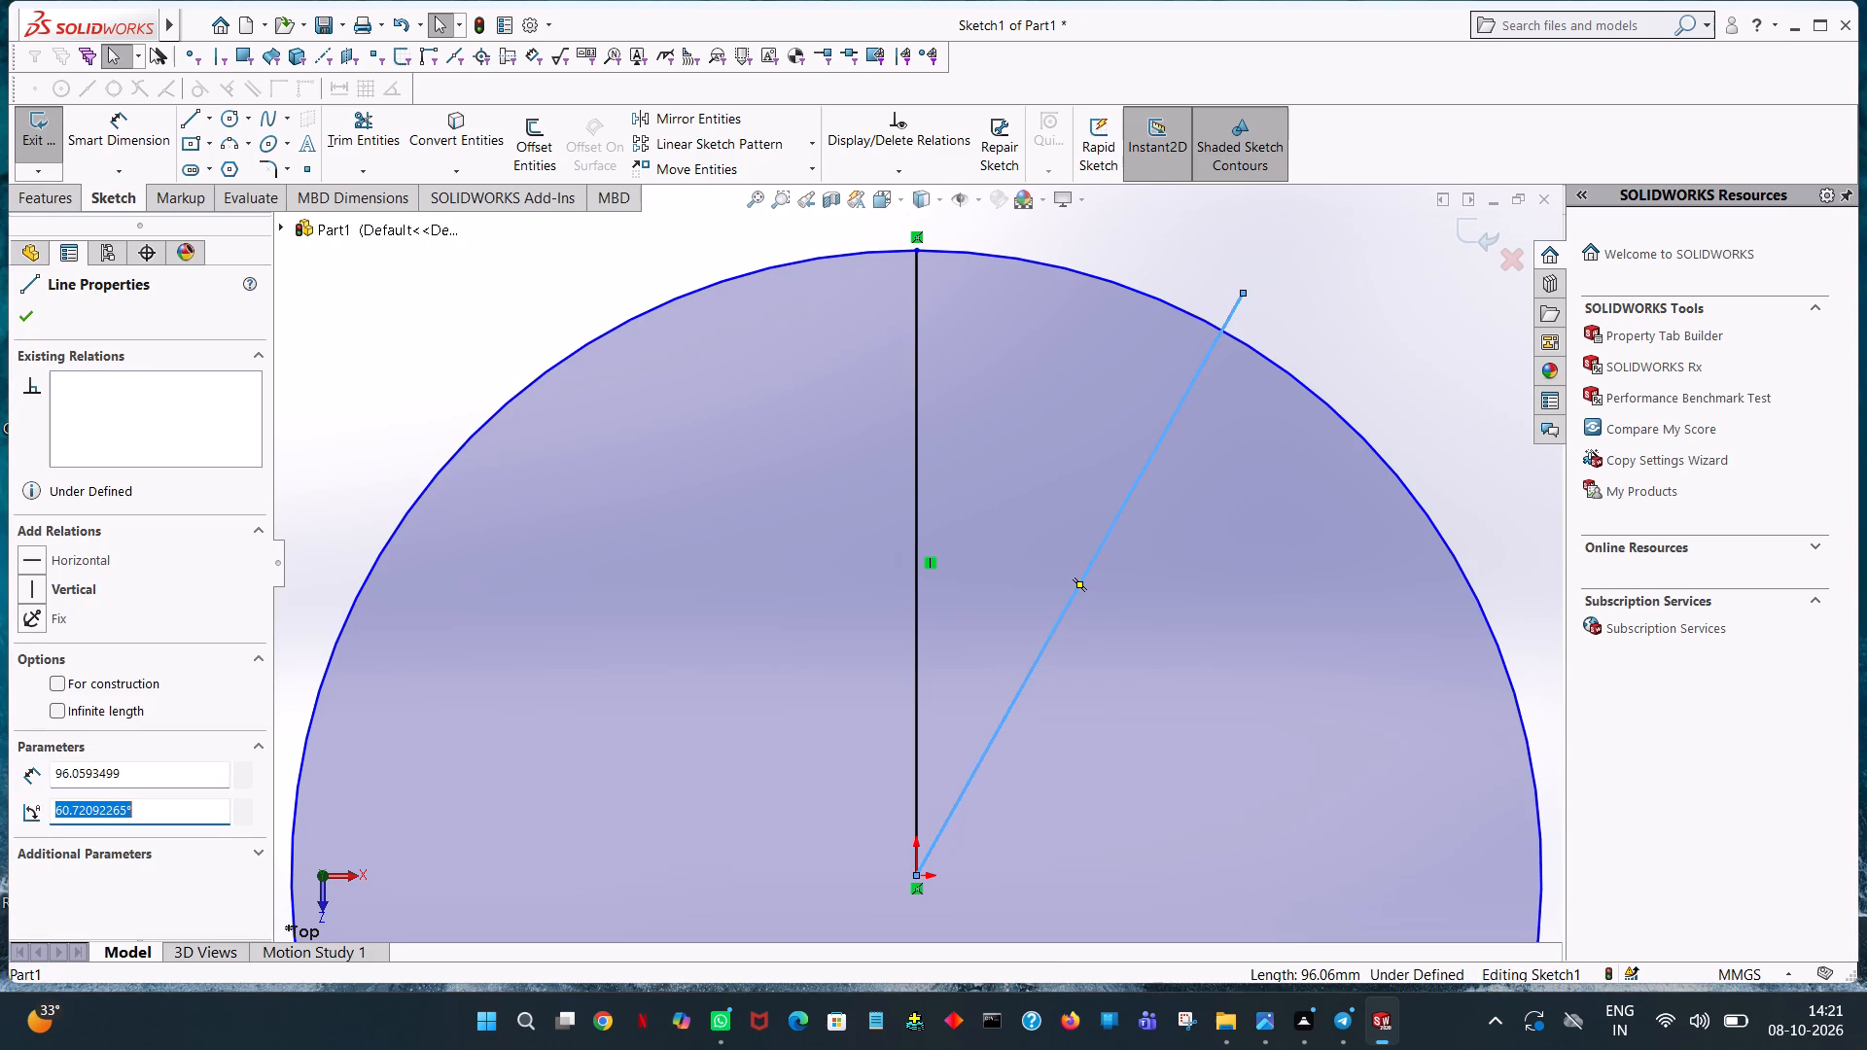
text(60)
key(Return)
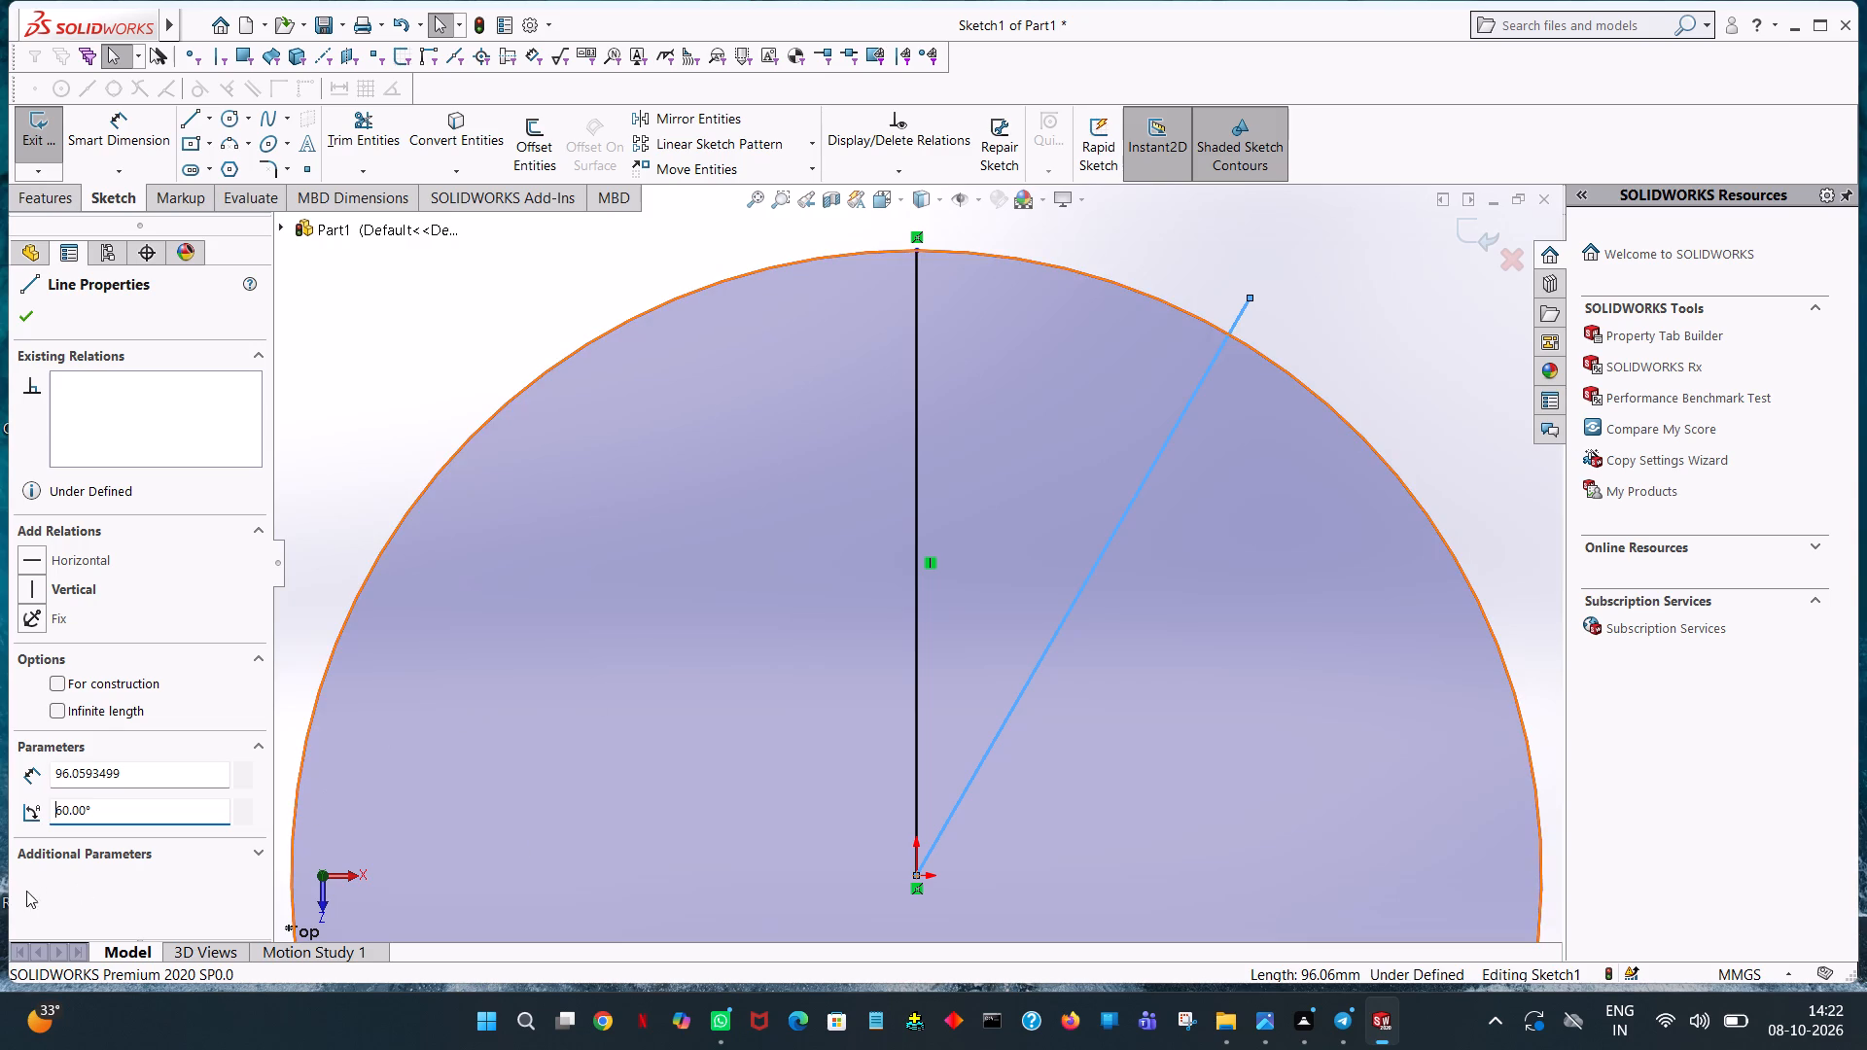
Sketch a line about 92 mm long from the origin past the circle's upper-left arc and set its angle to 120°.
click(191, 124)
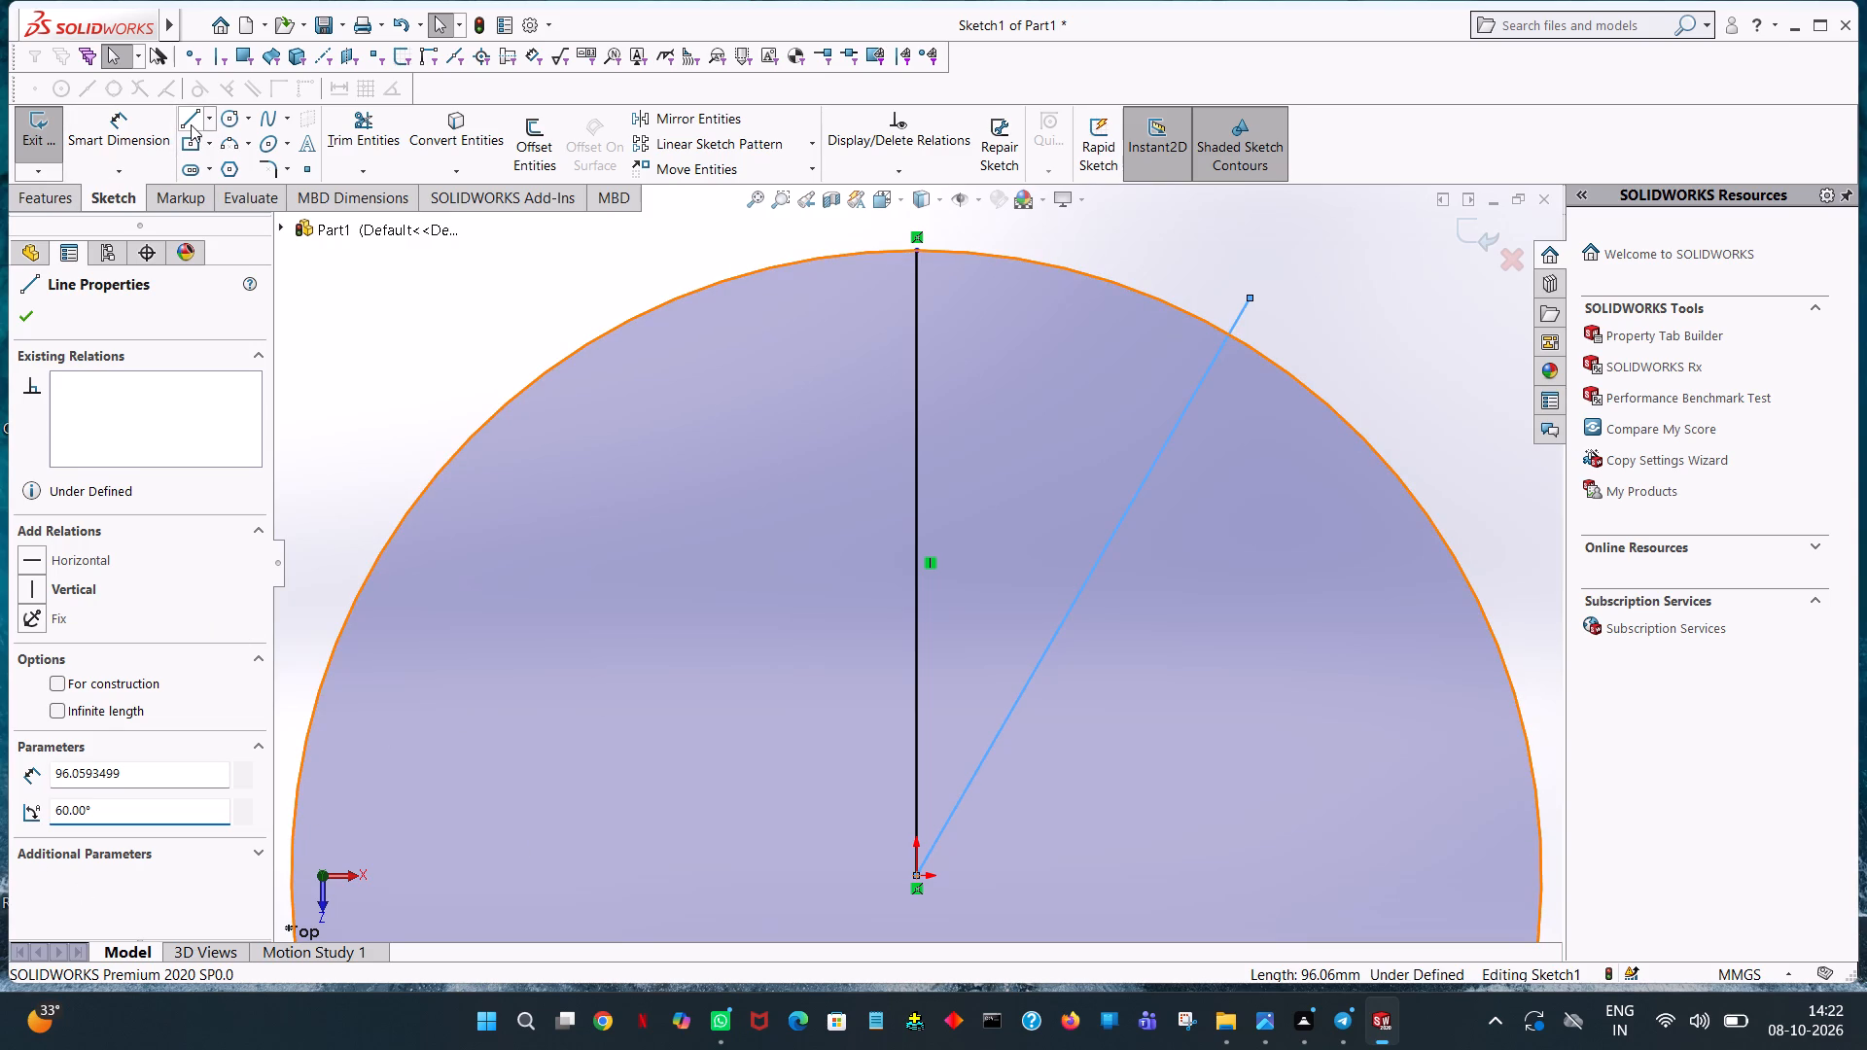
click(915, 874)
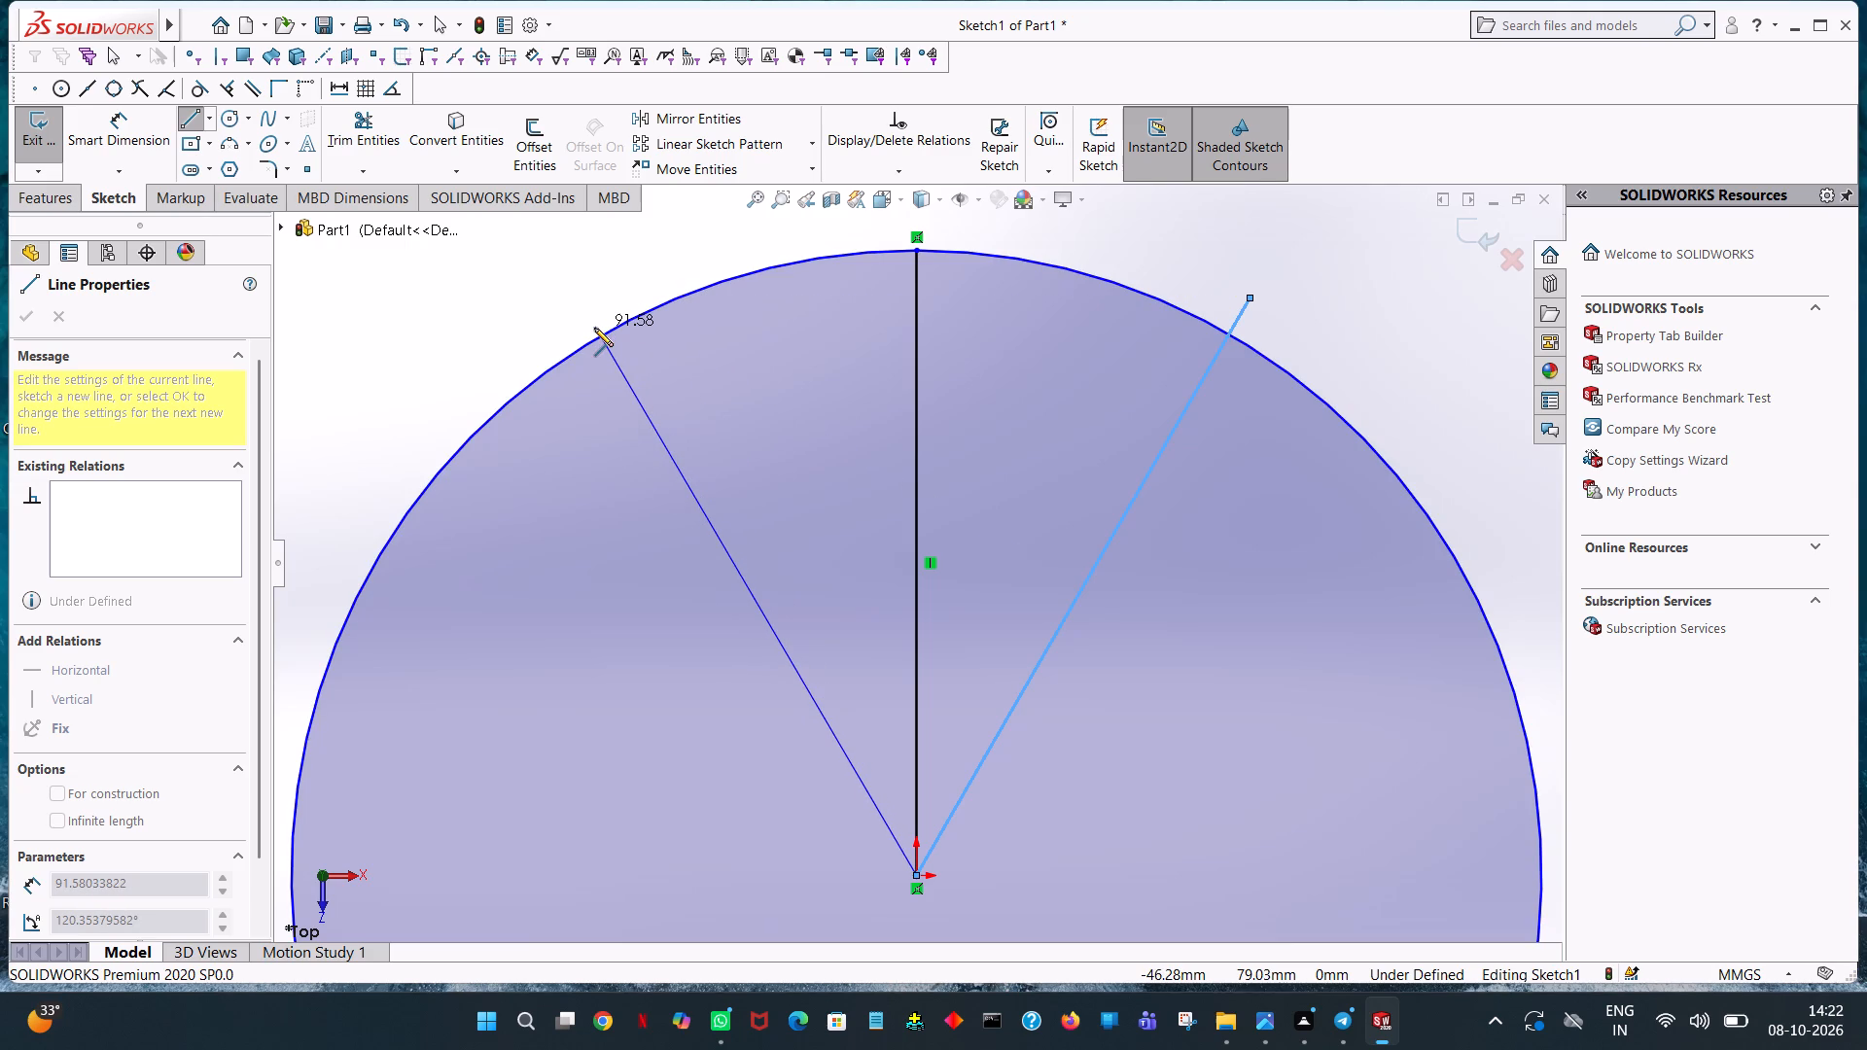
click(594, 328)
right_click(594, 328)
click(629, 335)
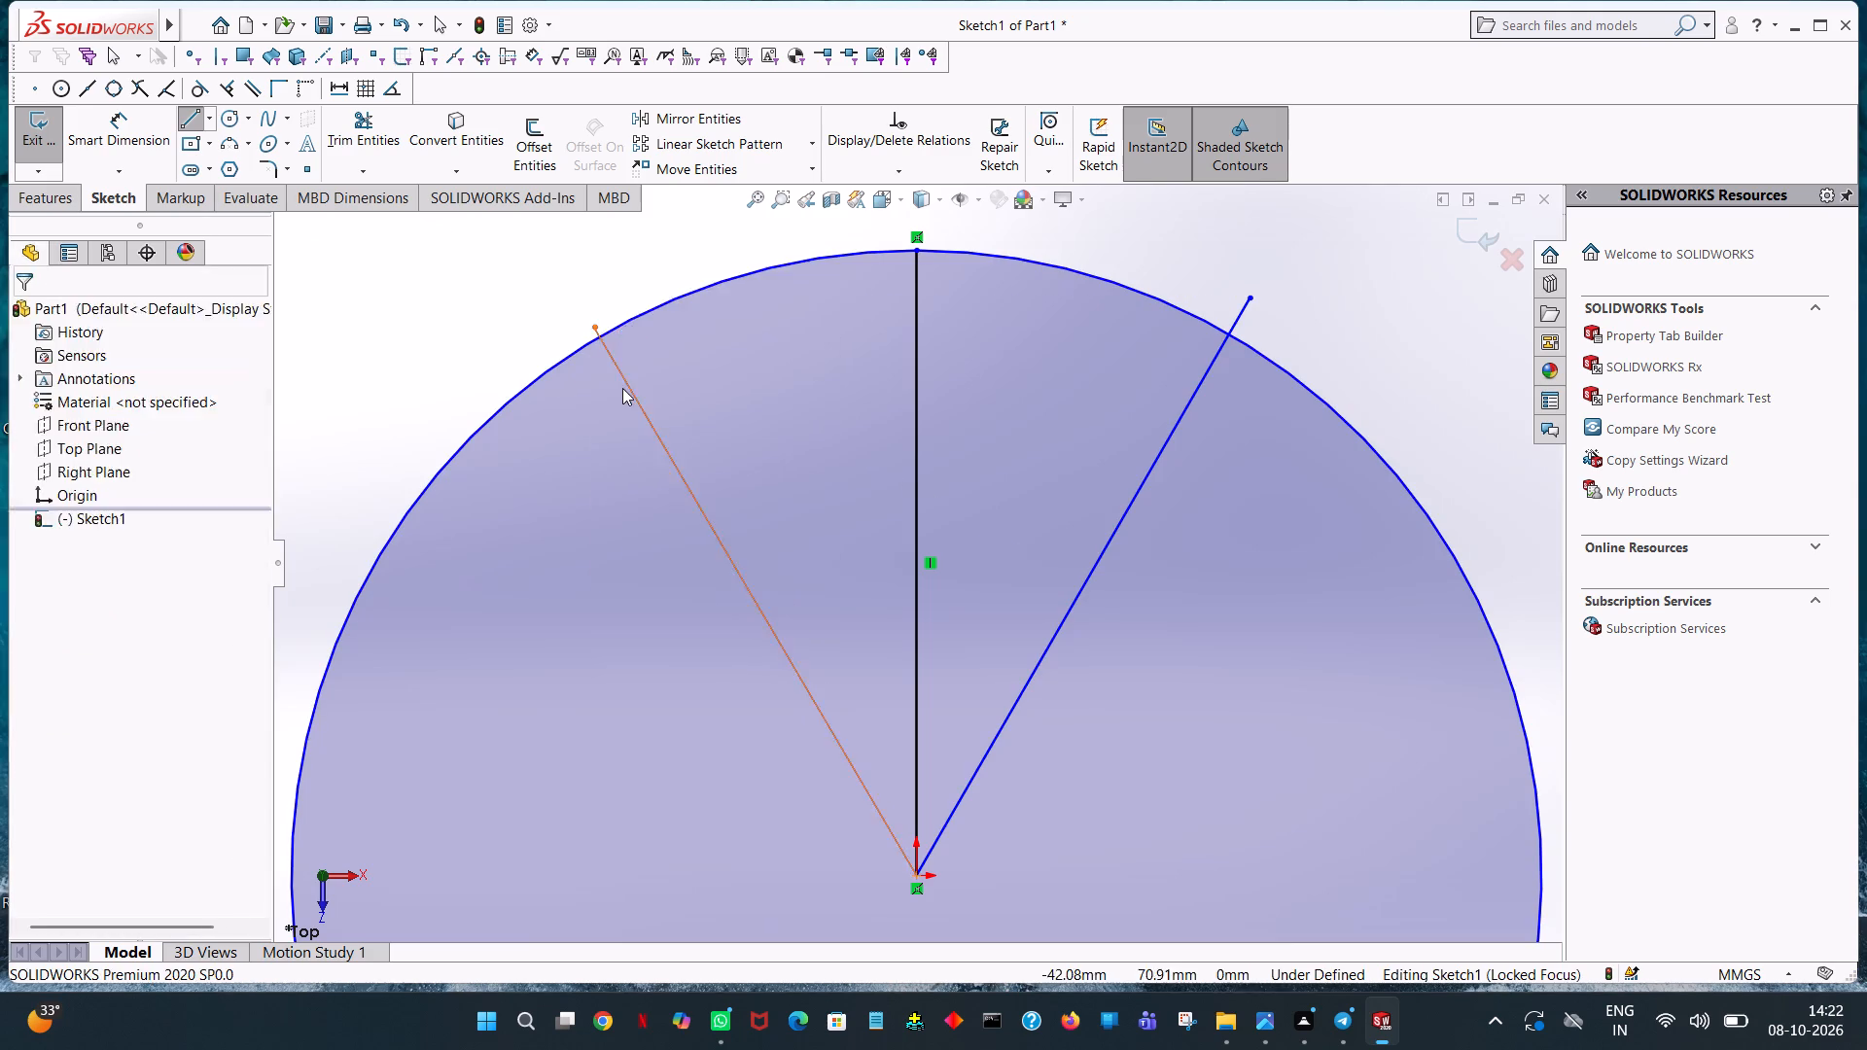
click(622, 388)
click(638, 403)
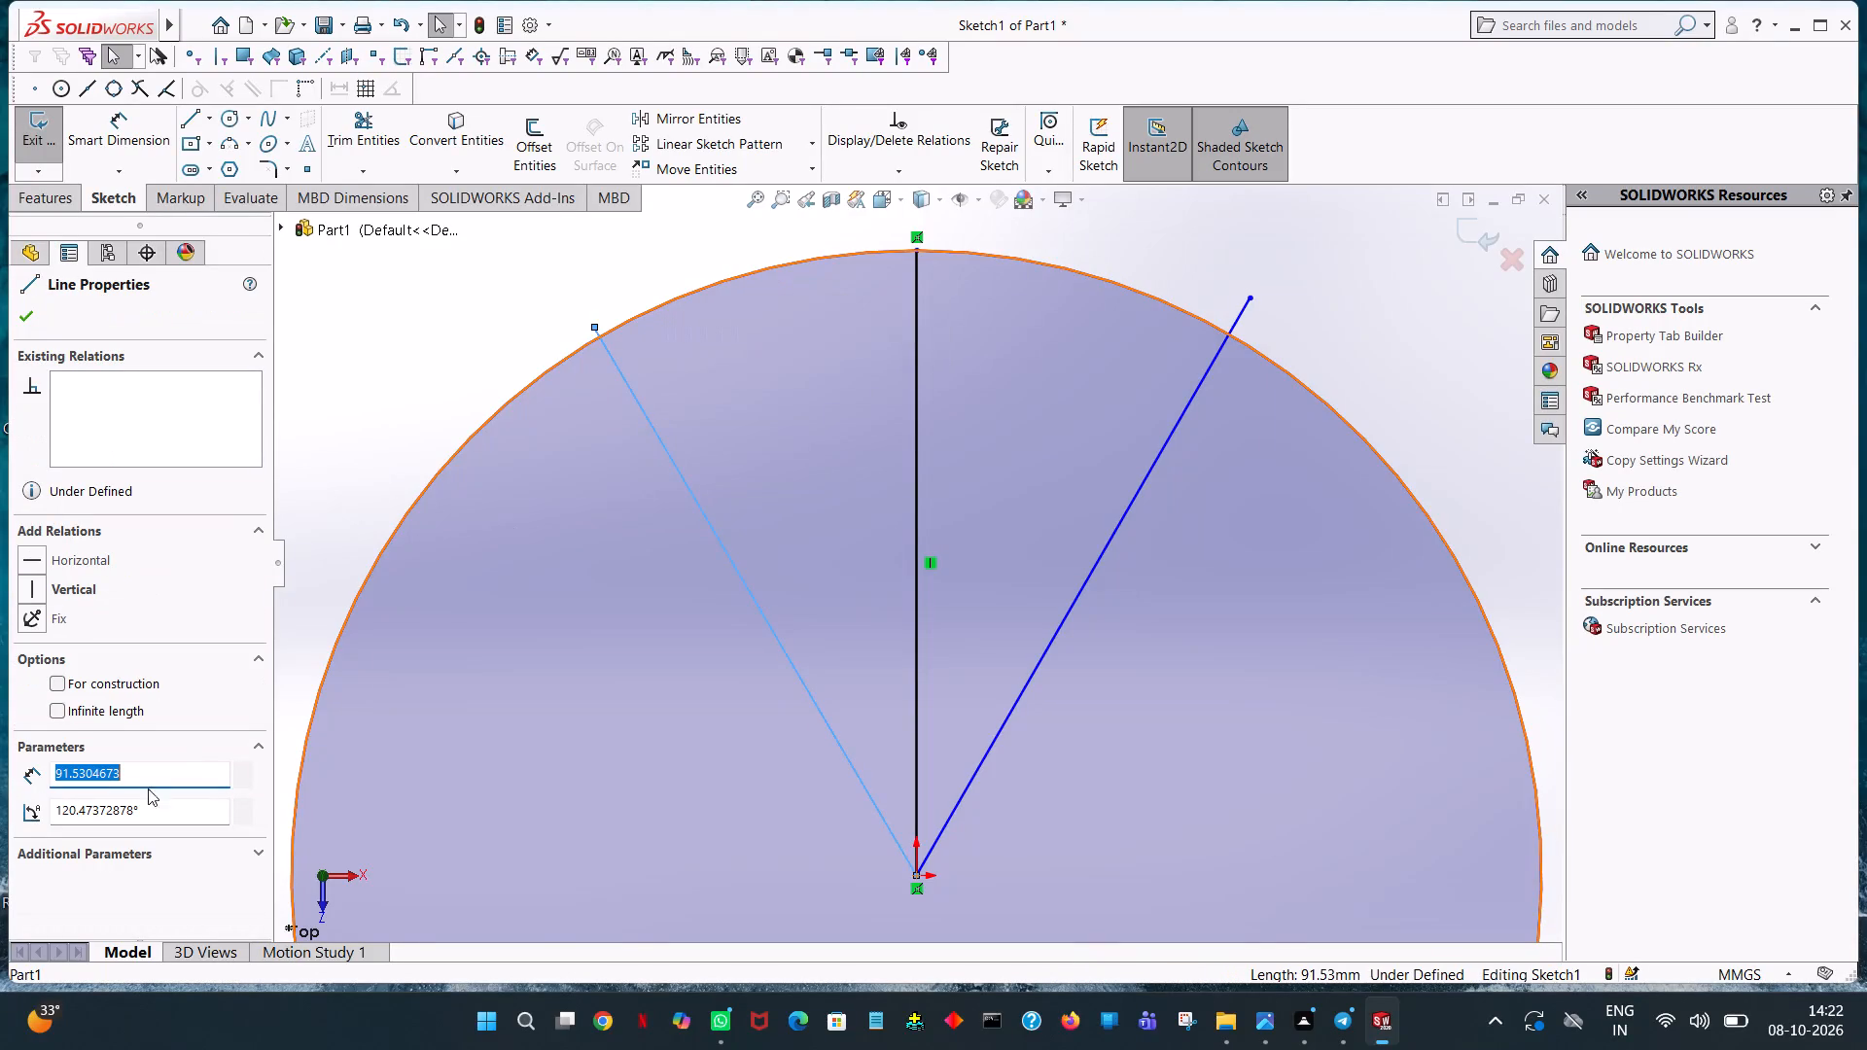
double_click(139, 802)
text(120)
key(Return)
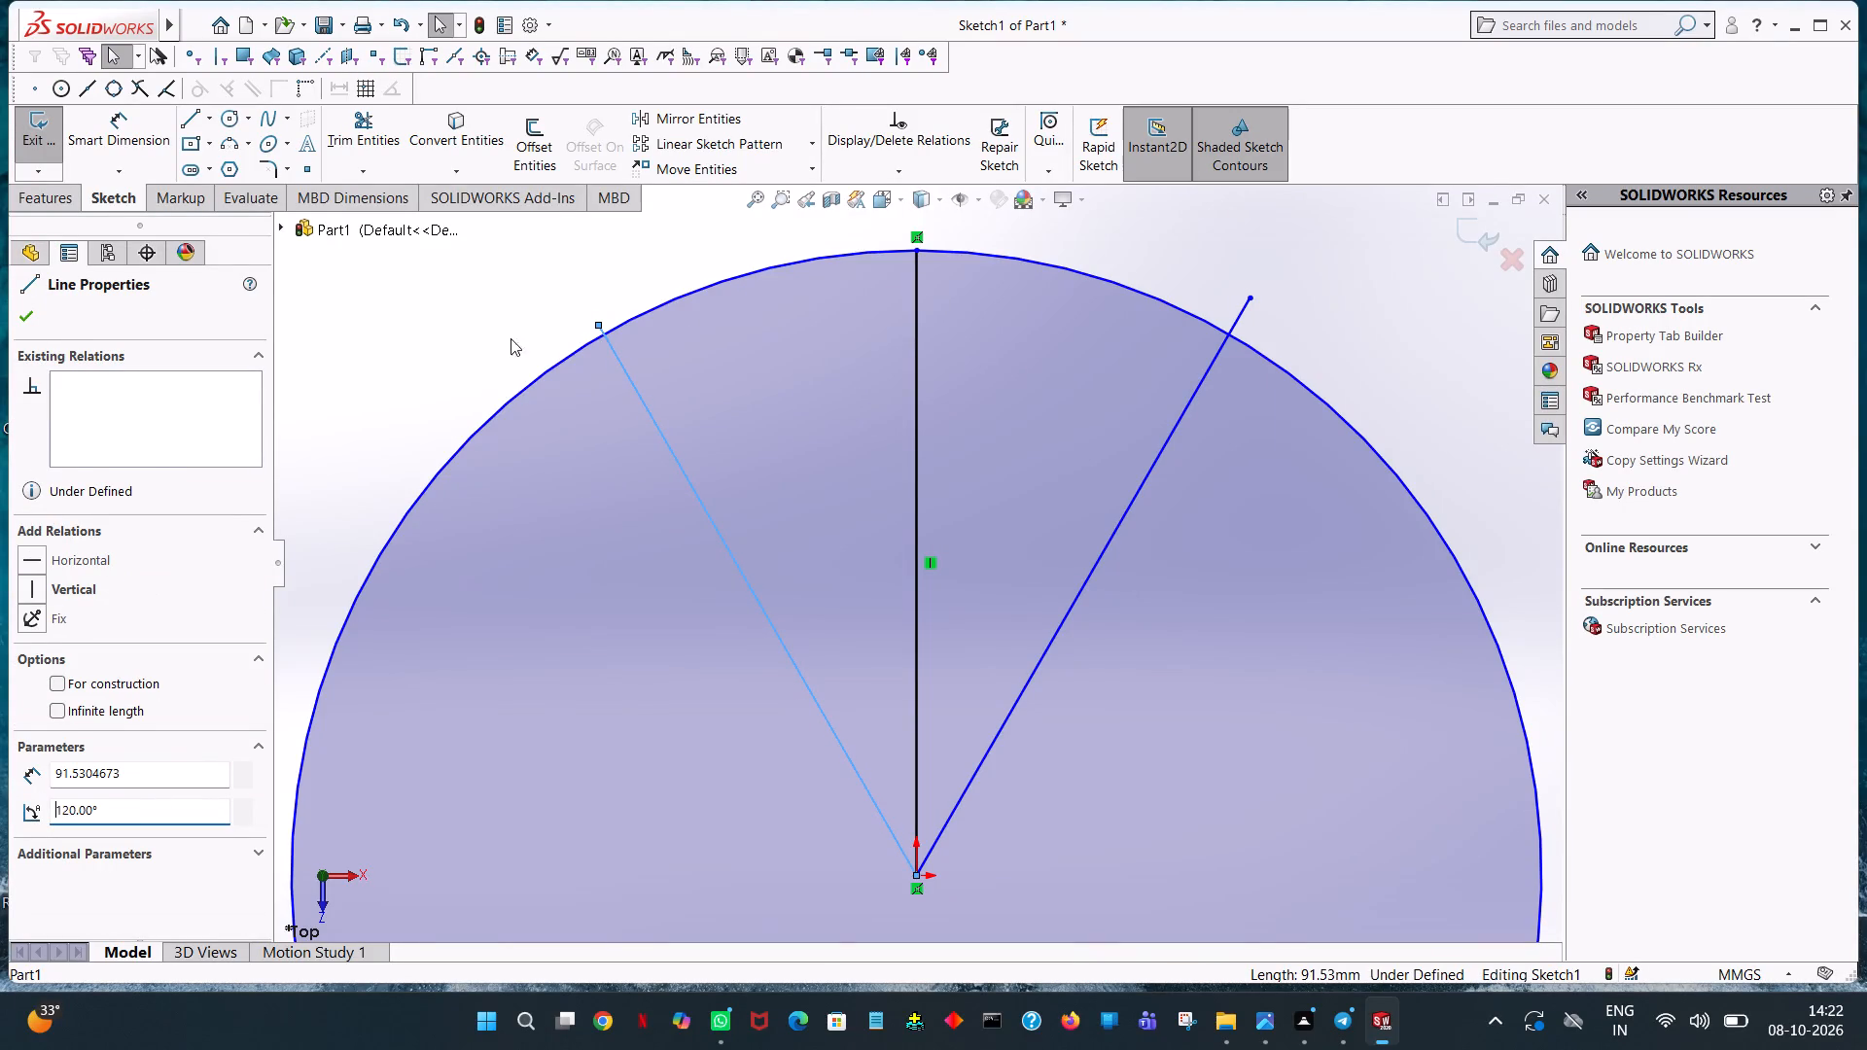
click(512, 332)
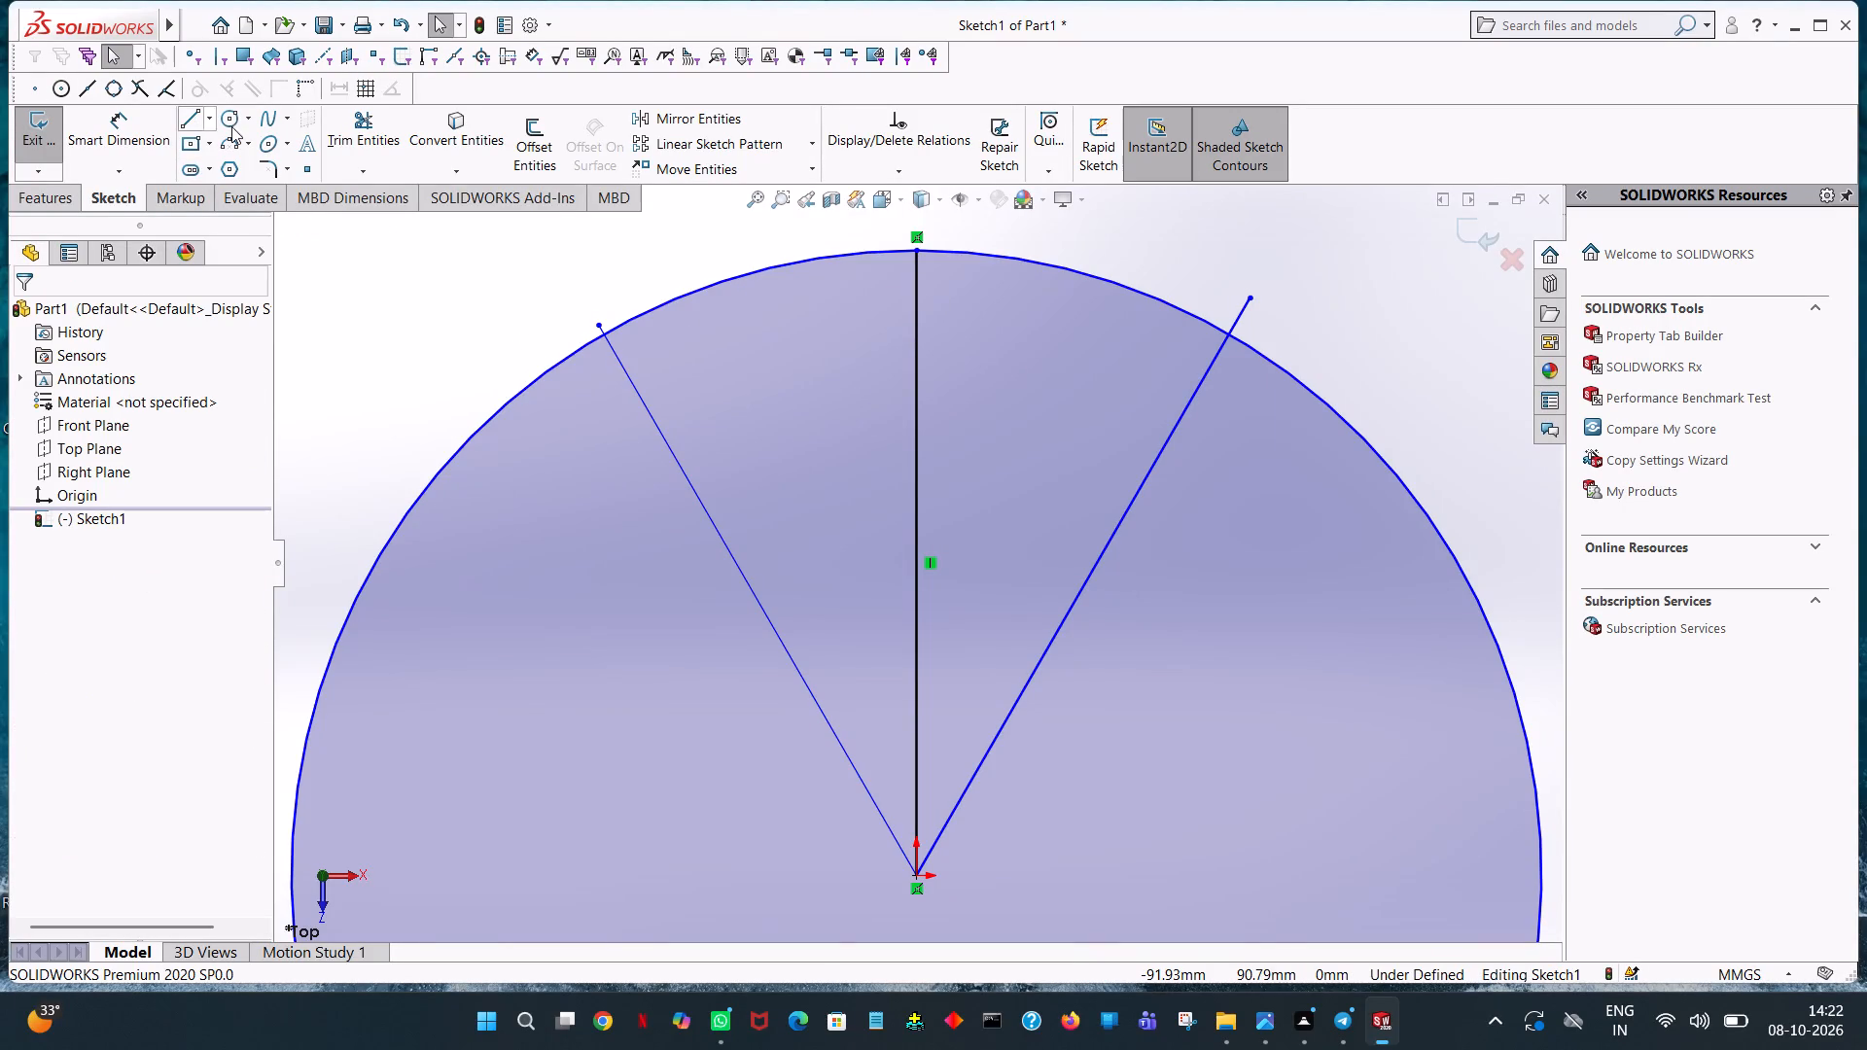
Add a 30° angle dimension between the vertical line and the slanted line at 120°, placed near the origin.
click(128, 119)
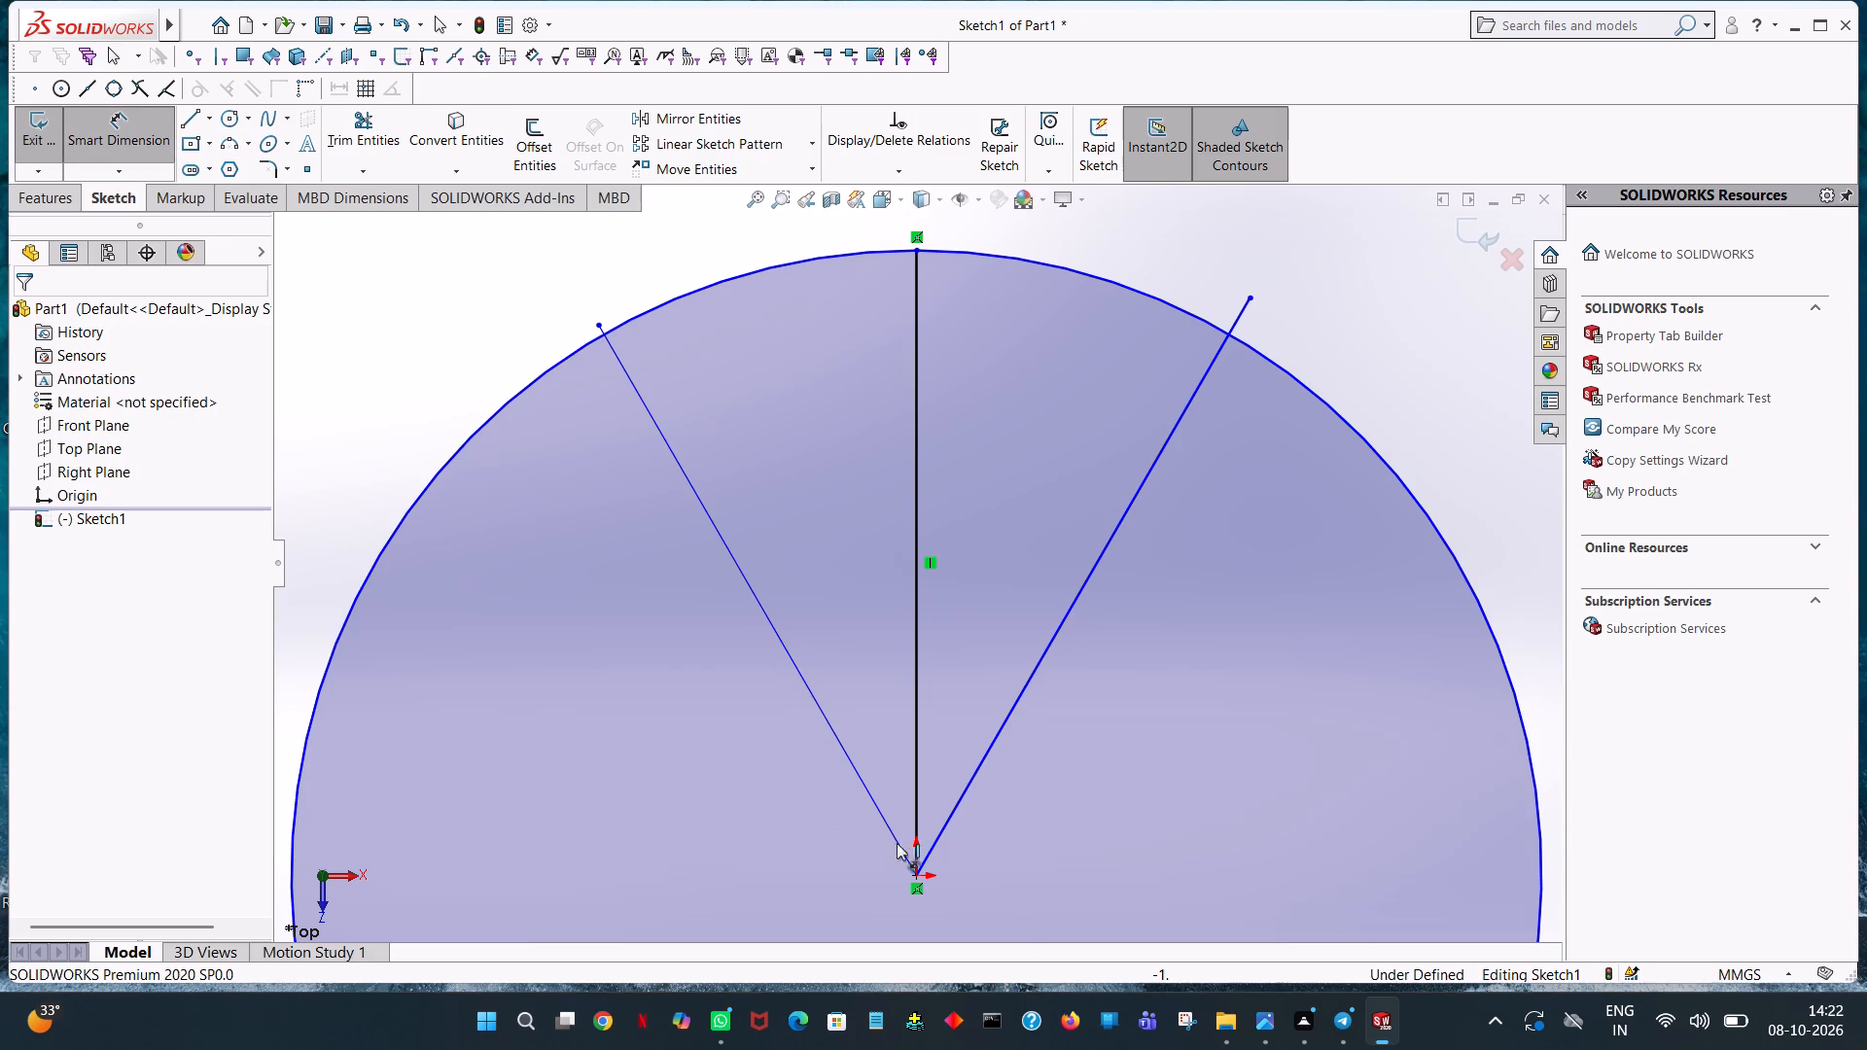
click(911, 808)
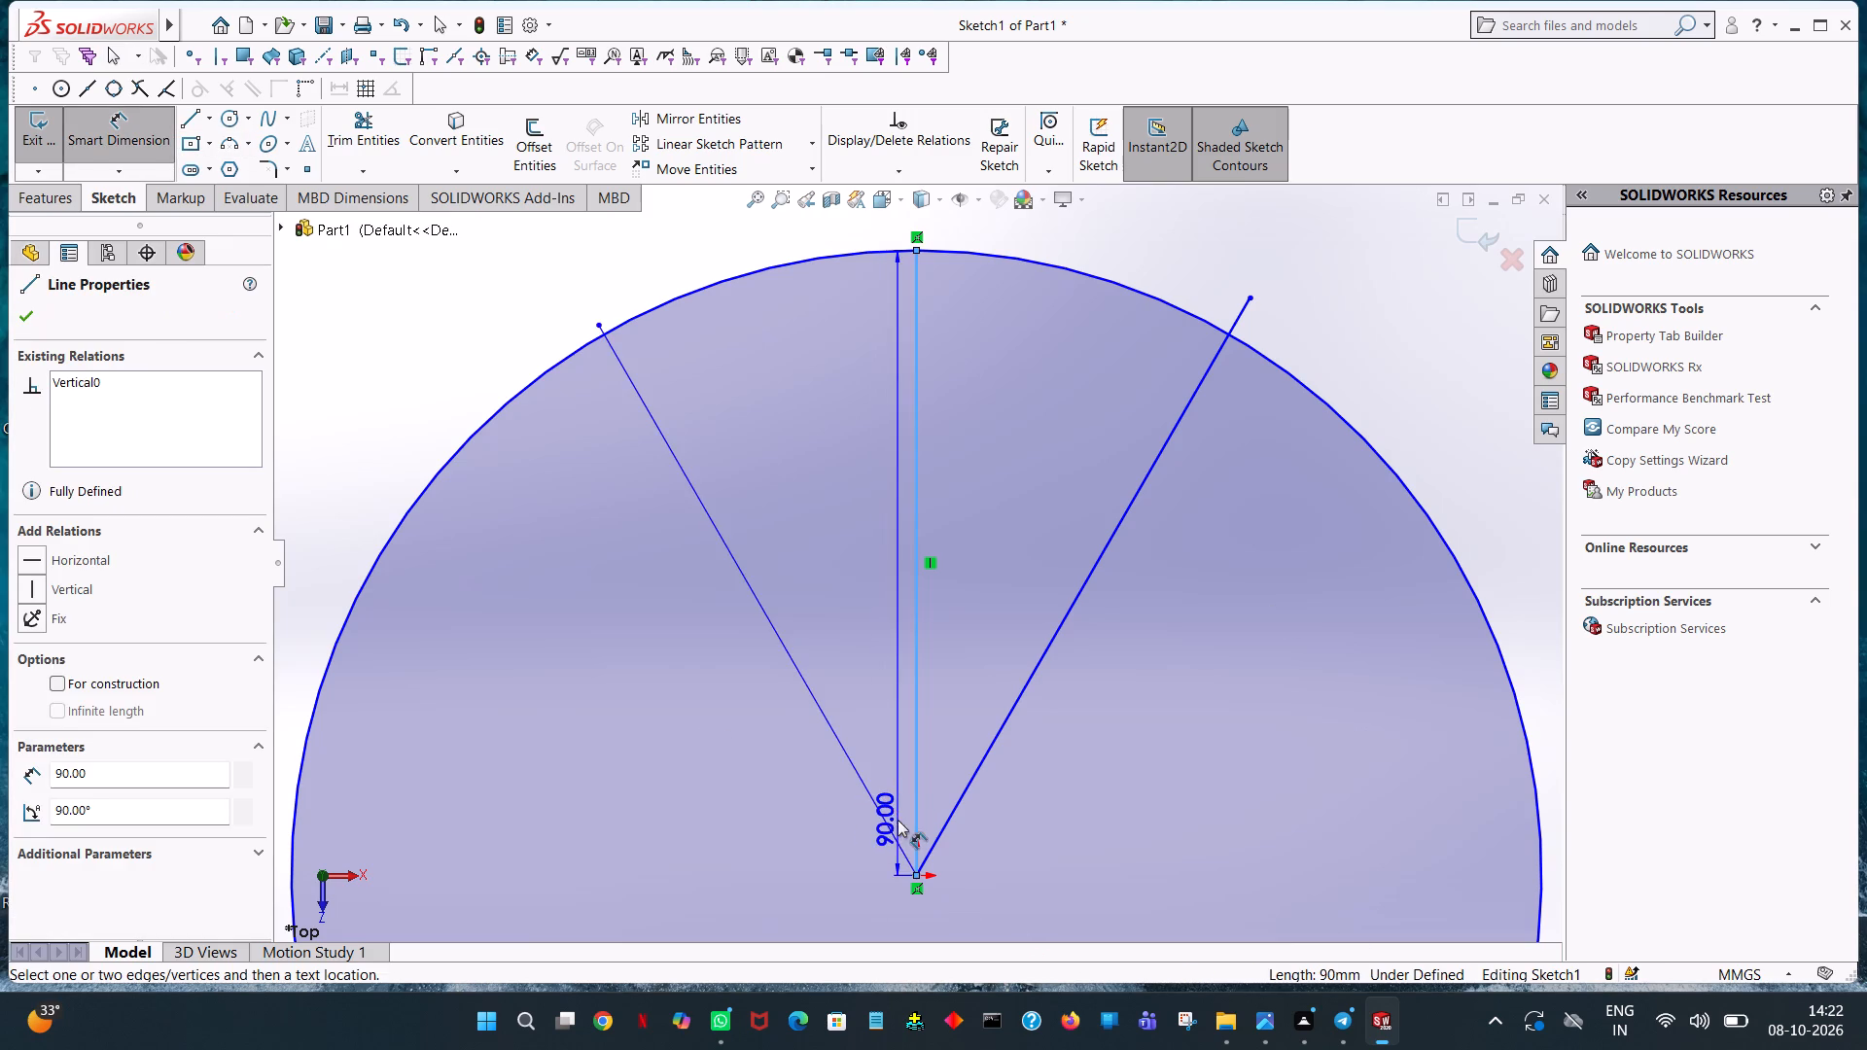
click(891, 822)
click(891, 822)
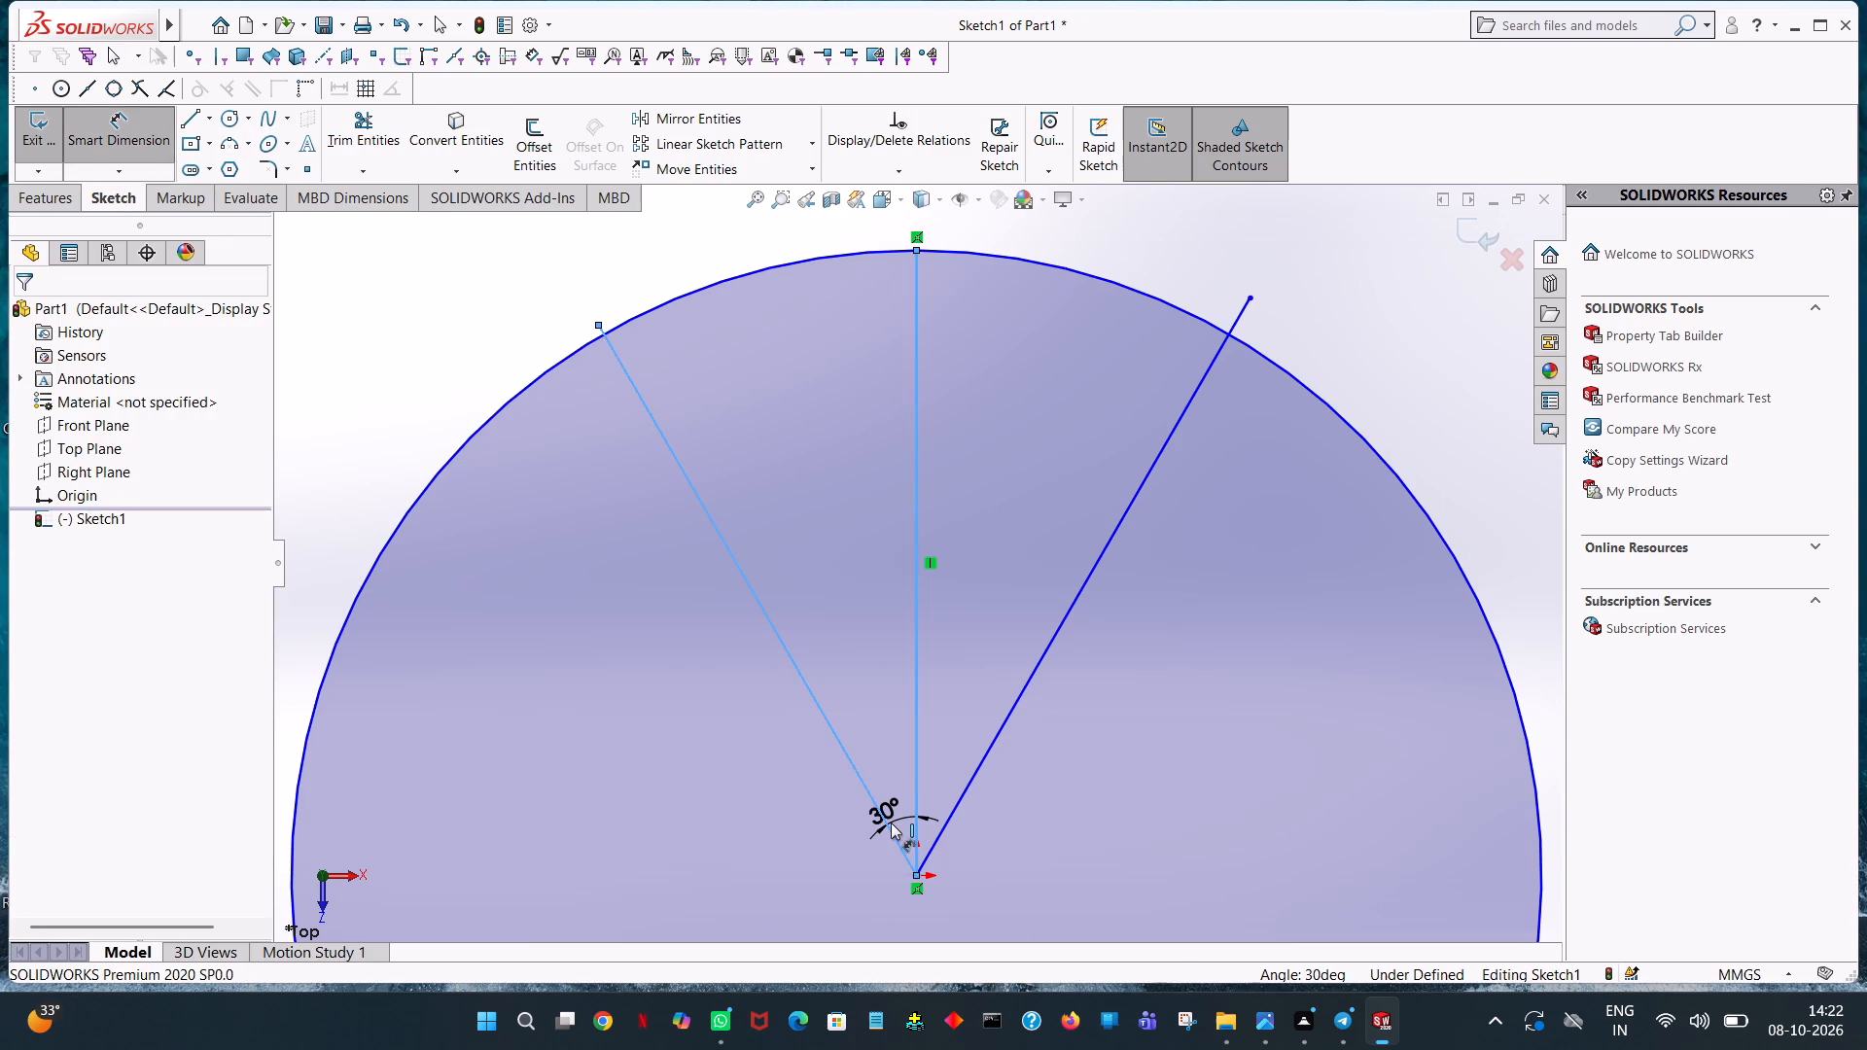
click(818, 783)
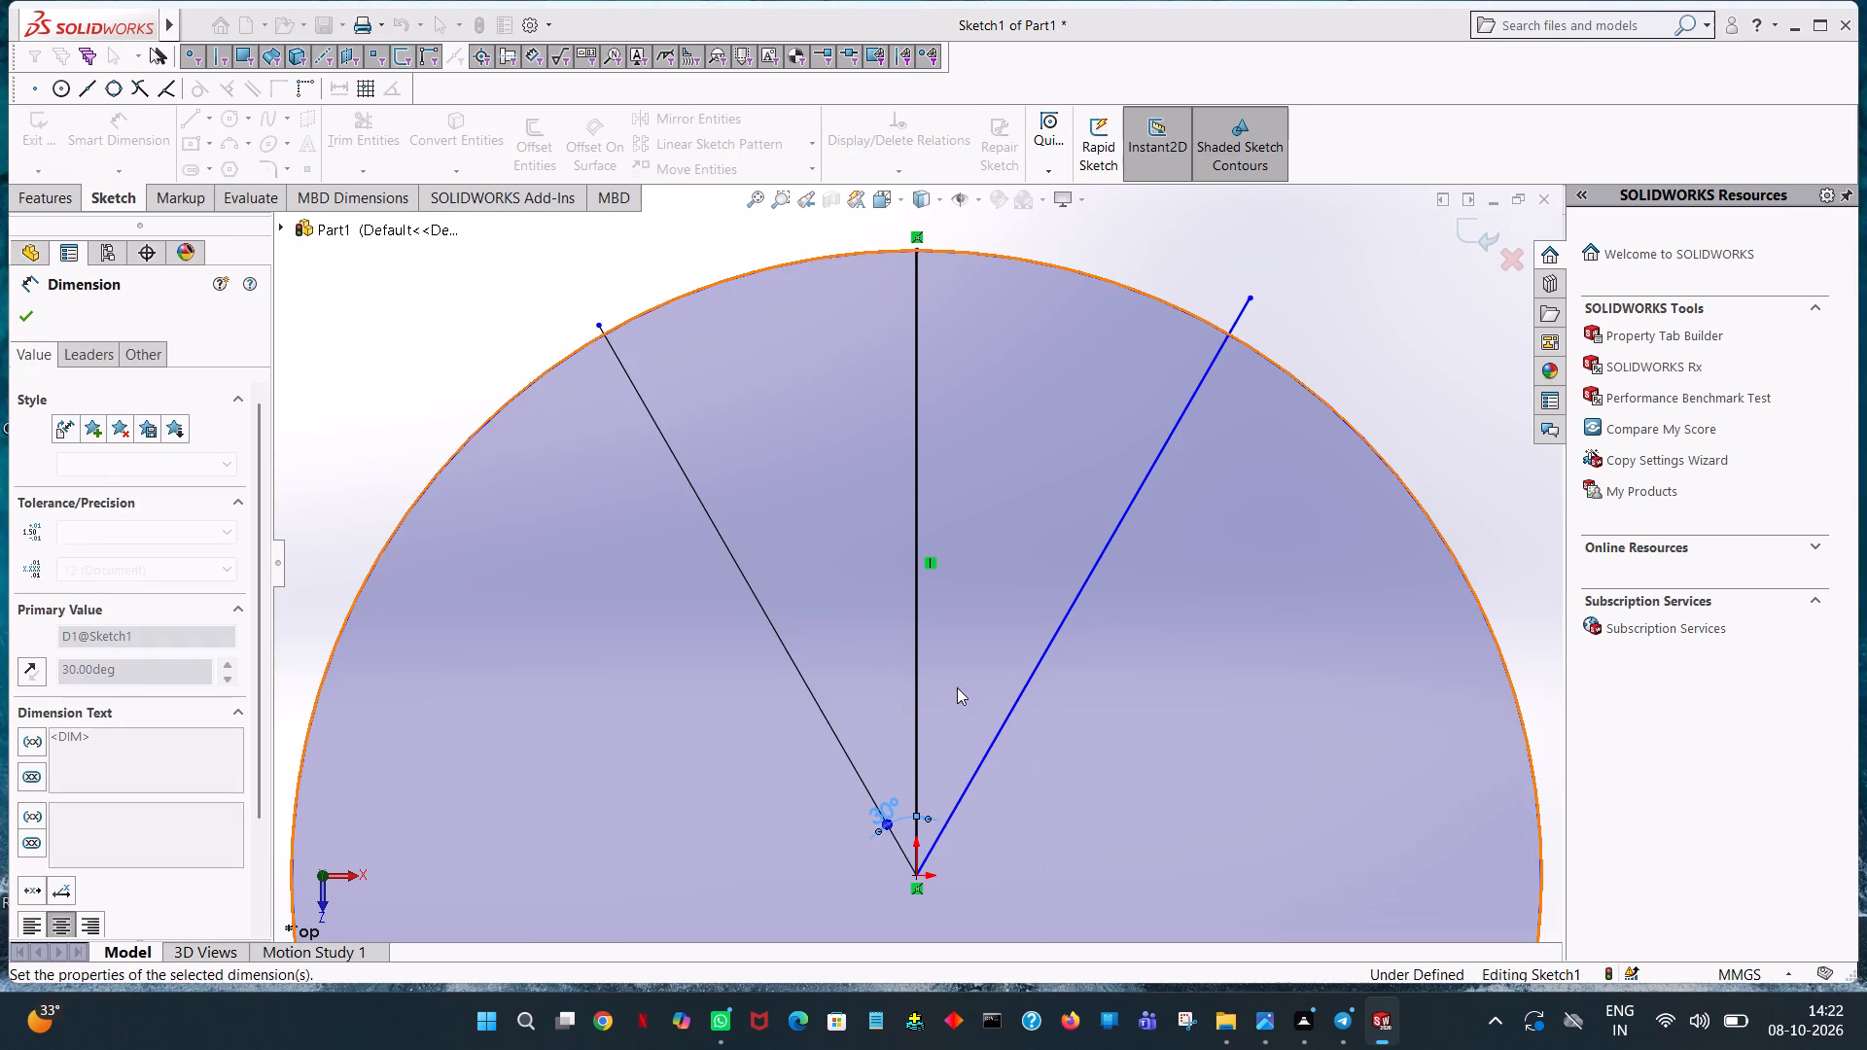
Add a 30° angle dimension between the vertical line and the slanted line at 60°, placed near the origin.
click(919, 782)
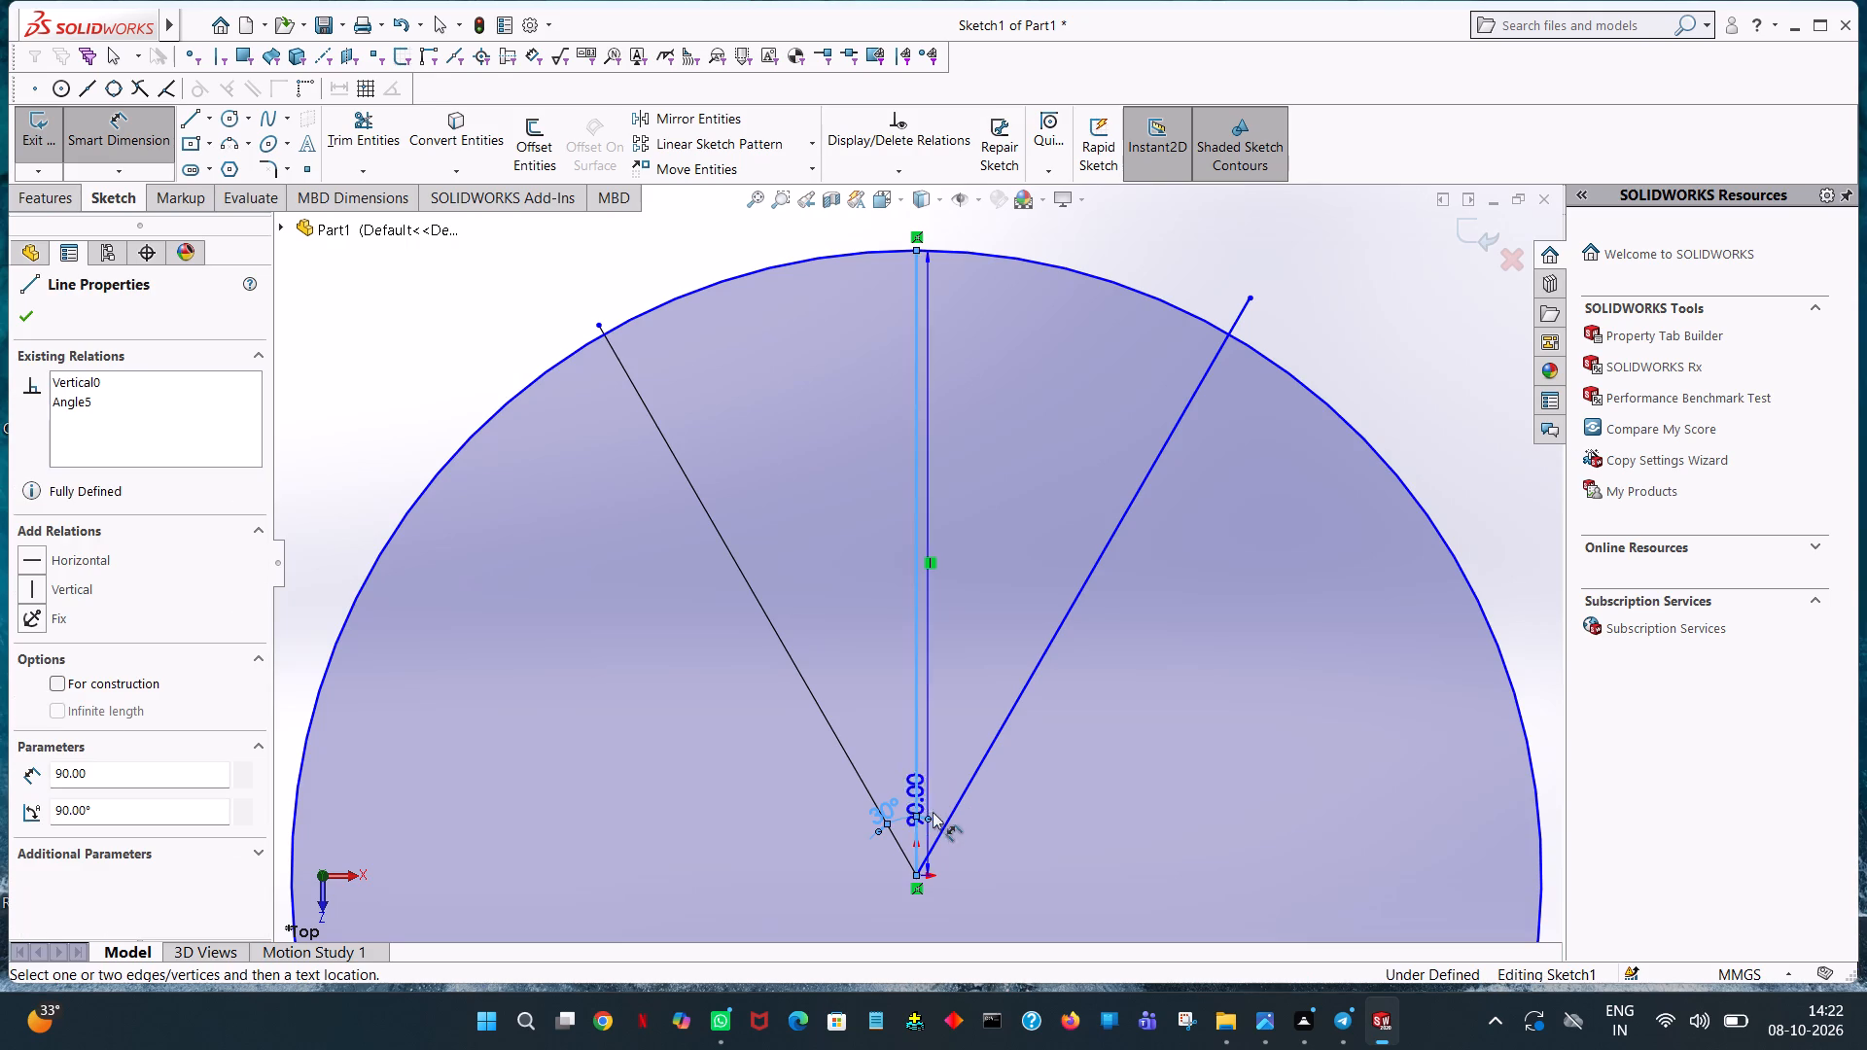
click(954, 811)
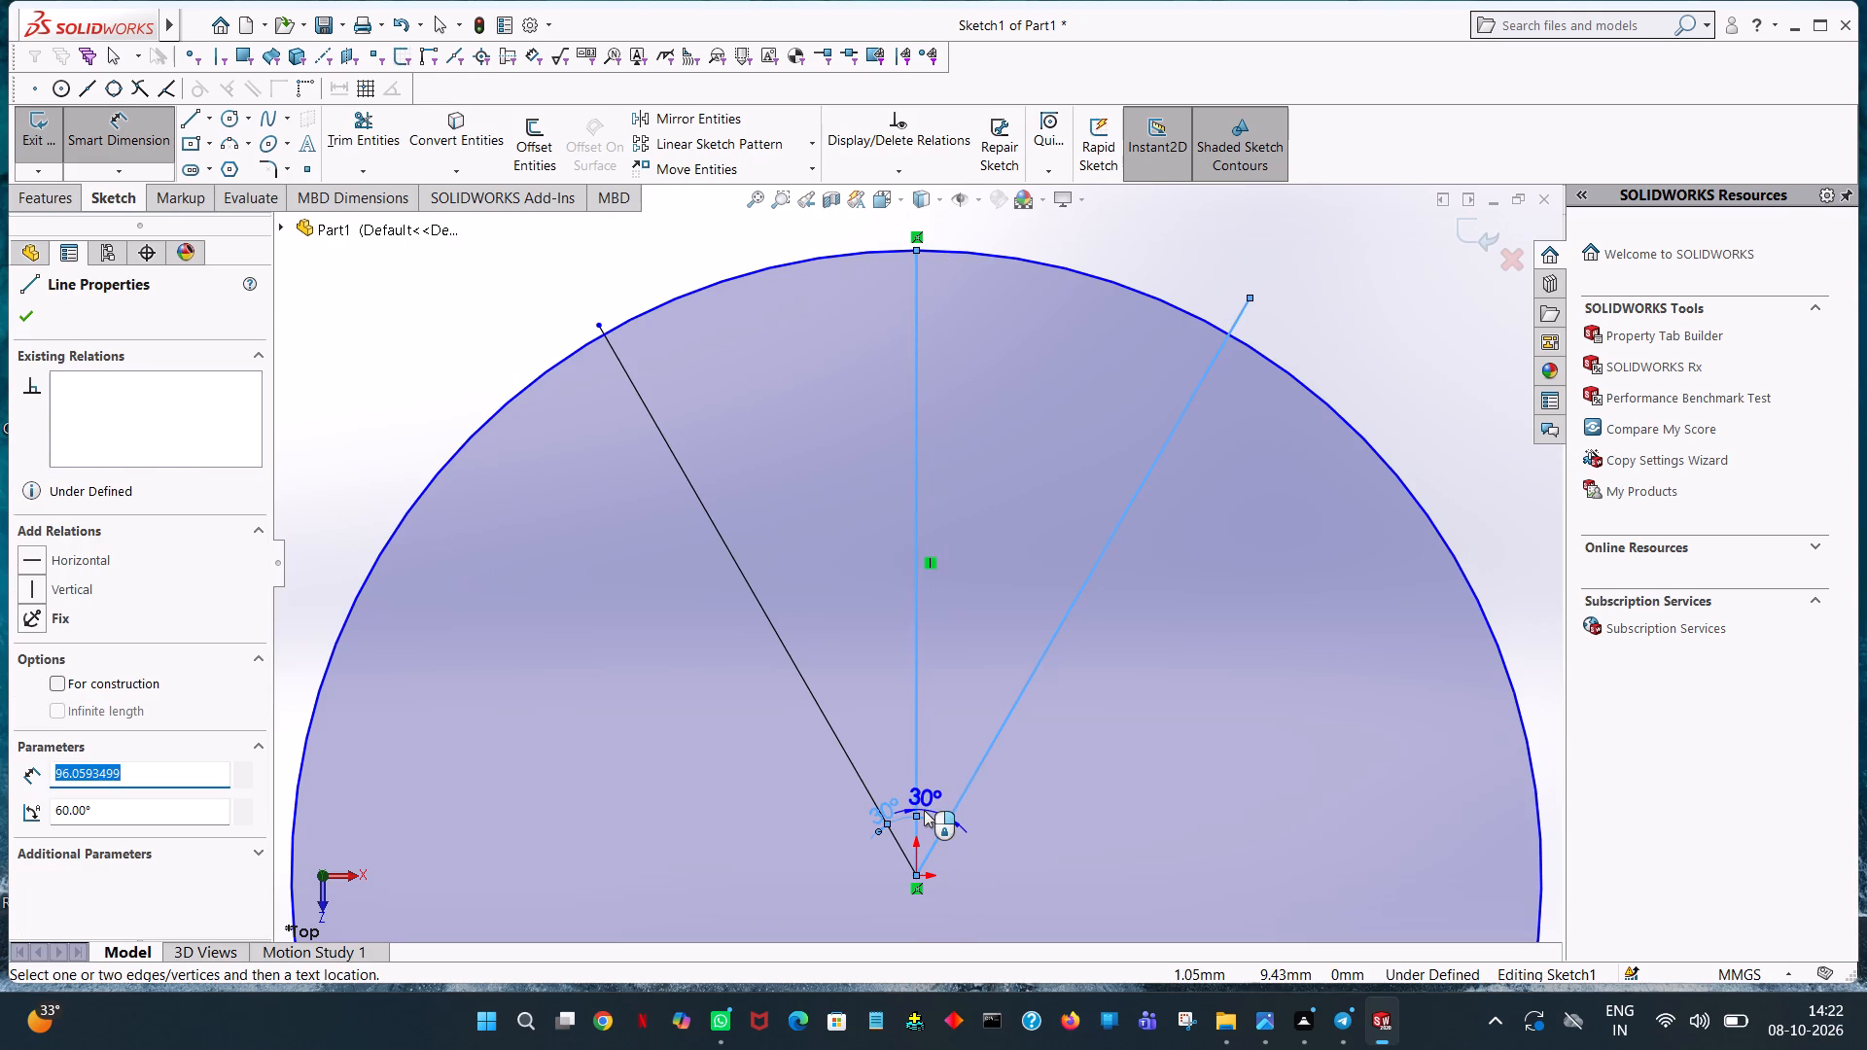
click(924, 810)
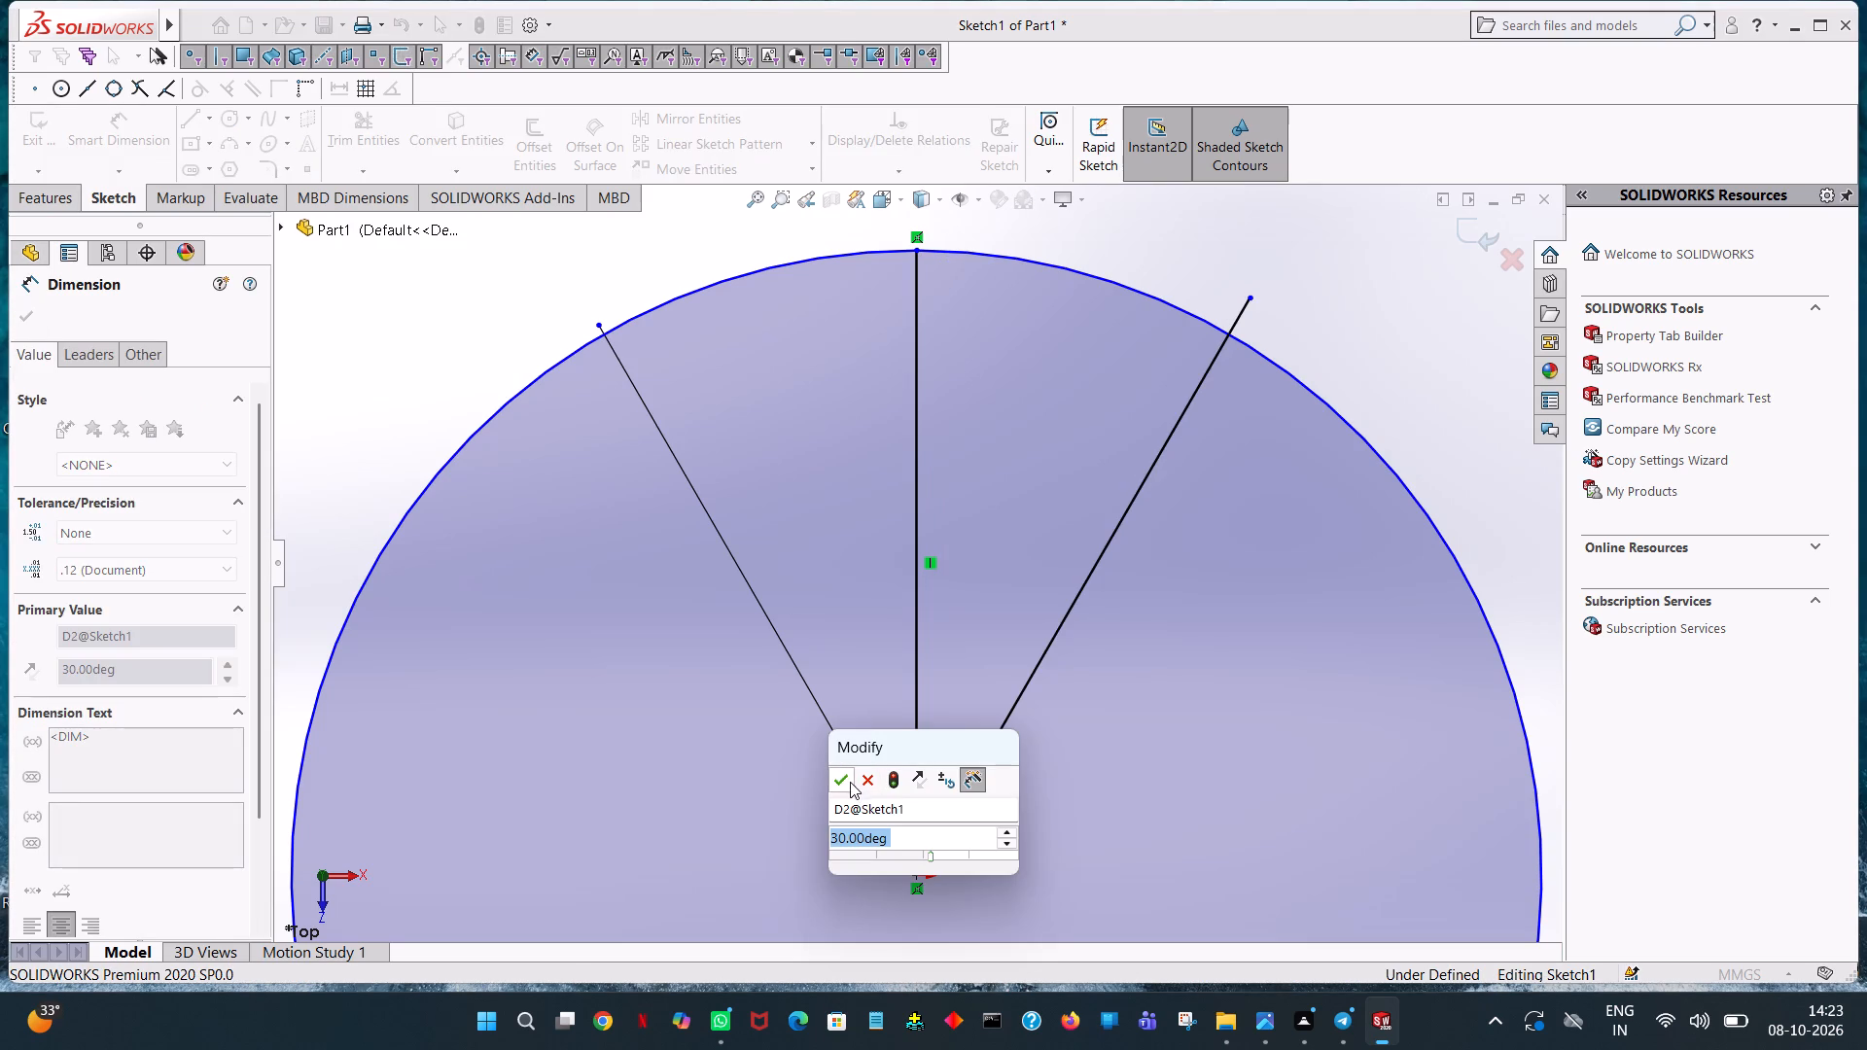
click(849, 781)
click(1371, 299)
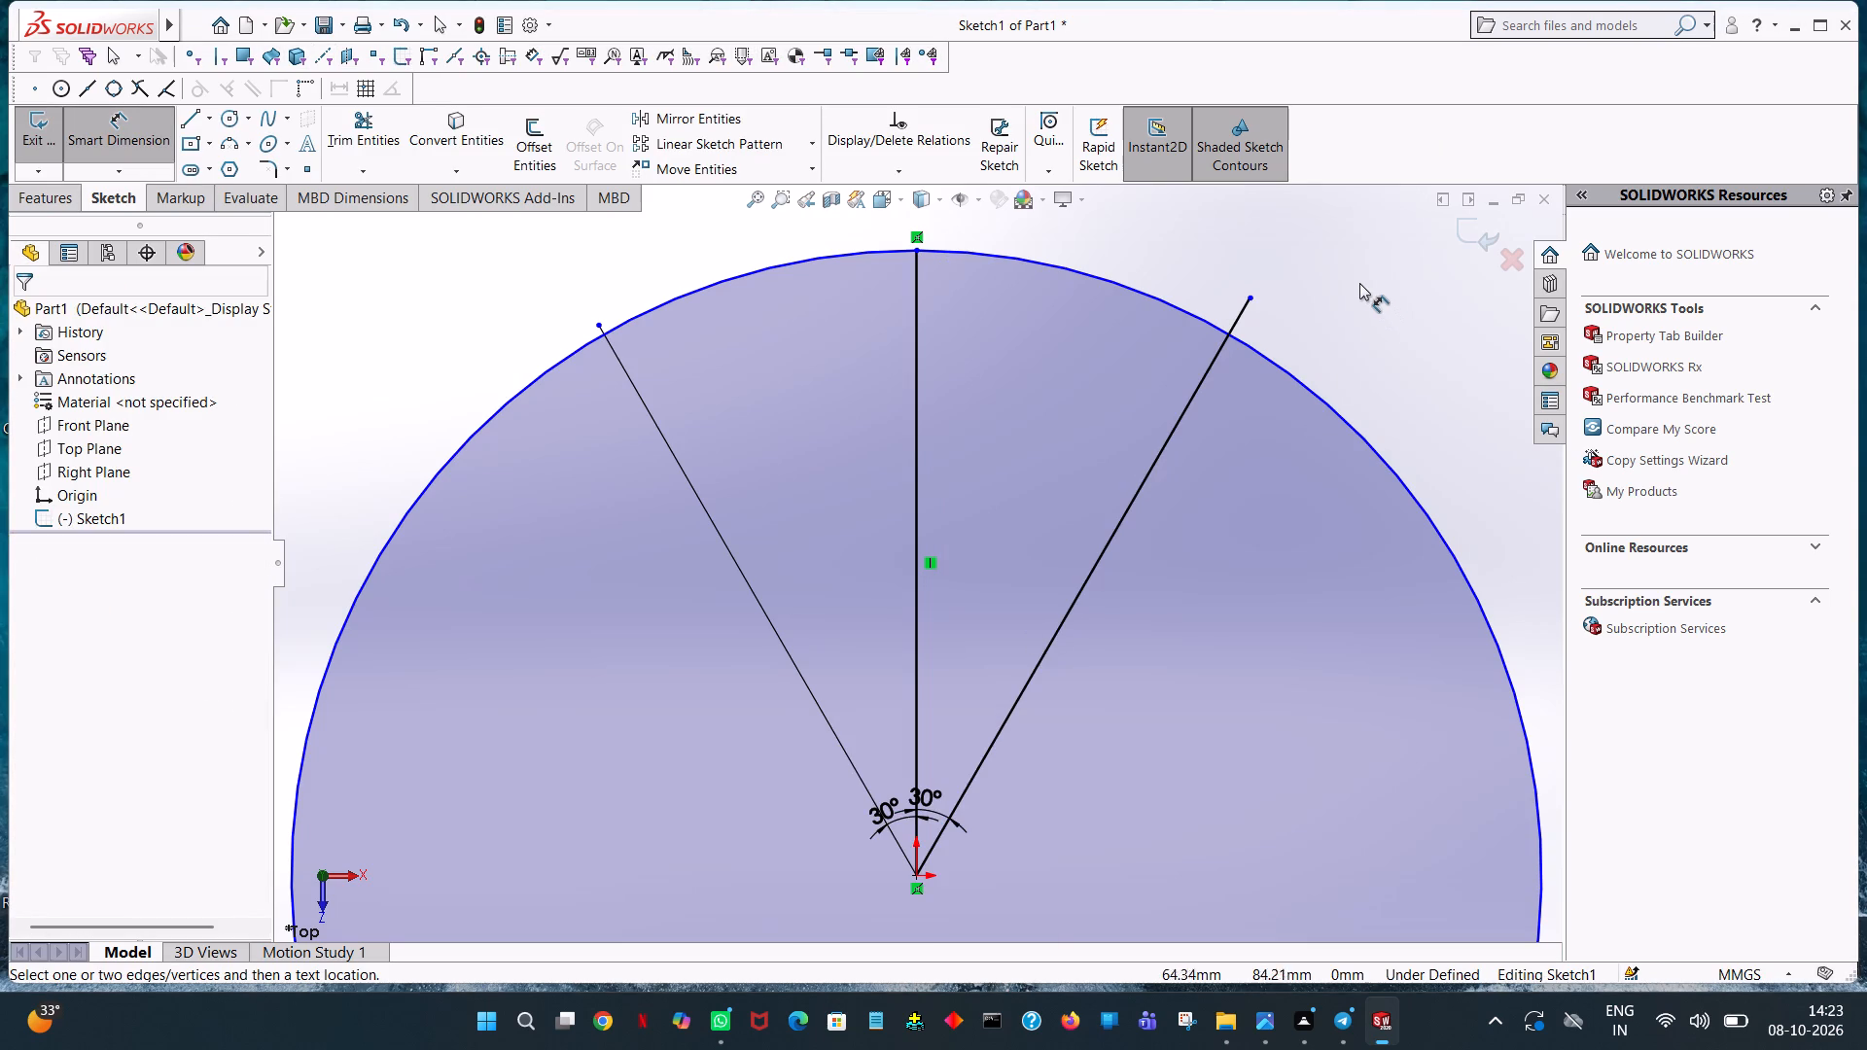
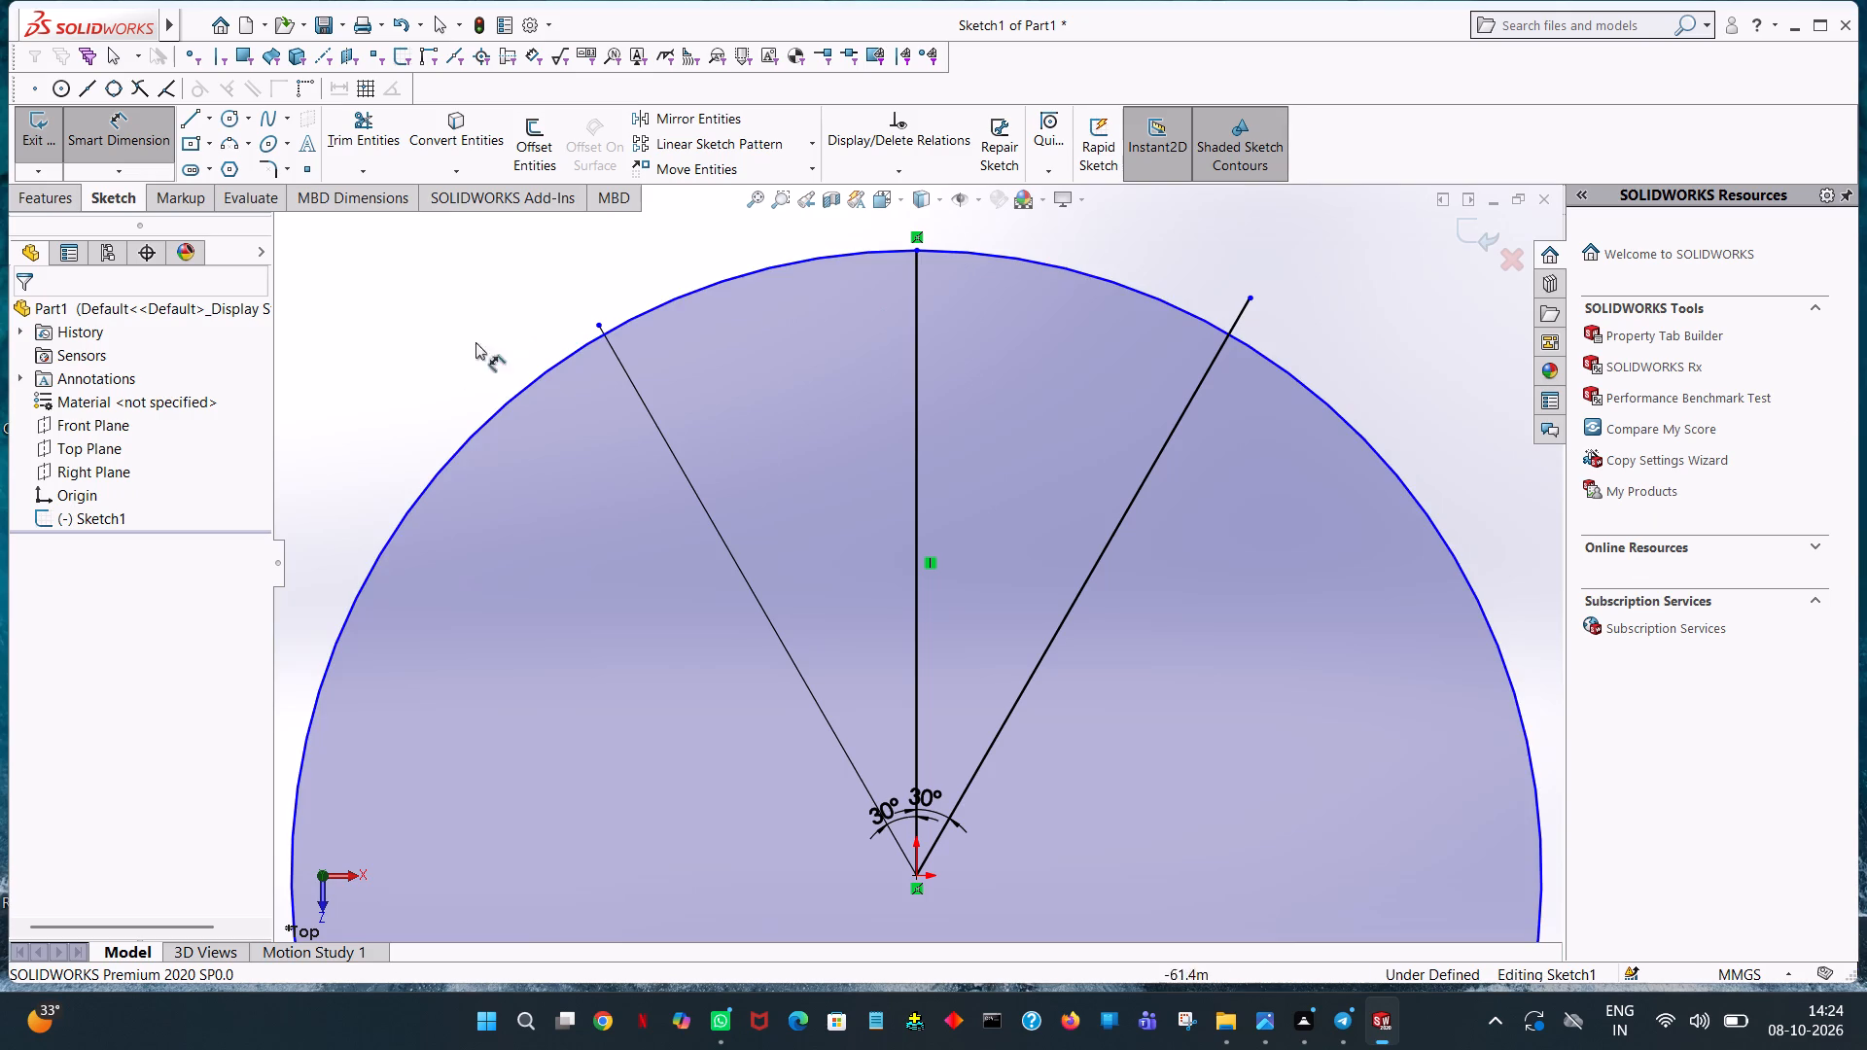
Add a 180 mm diameter dimension to the large circle, placed outside its upper-left arc.
click(528, 382)
click(402, 383)
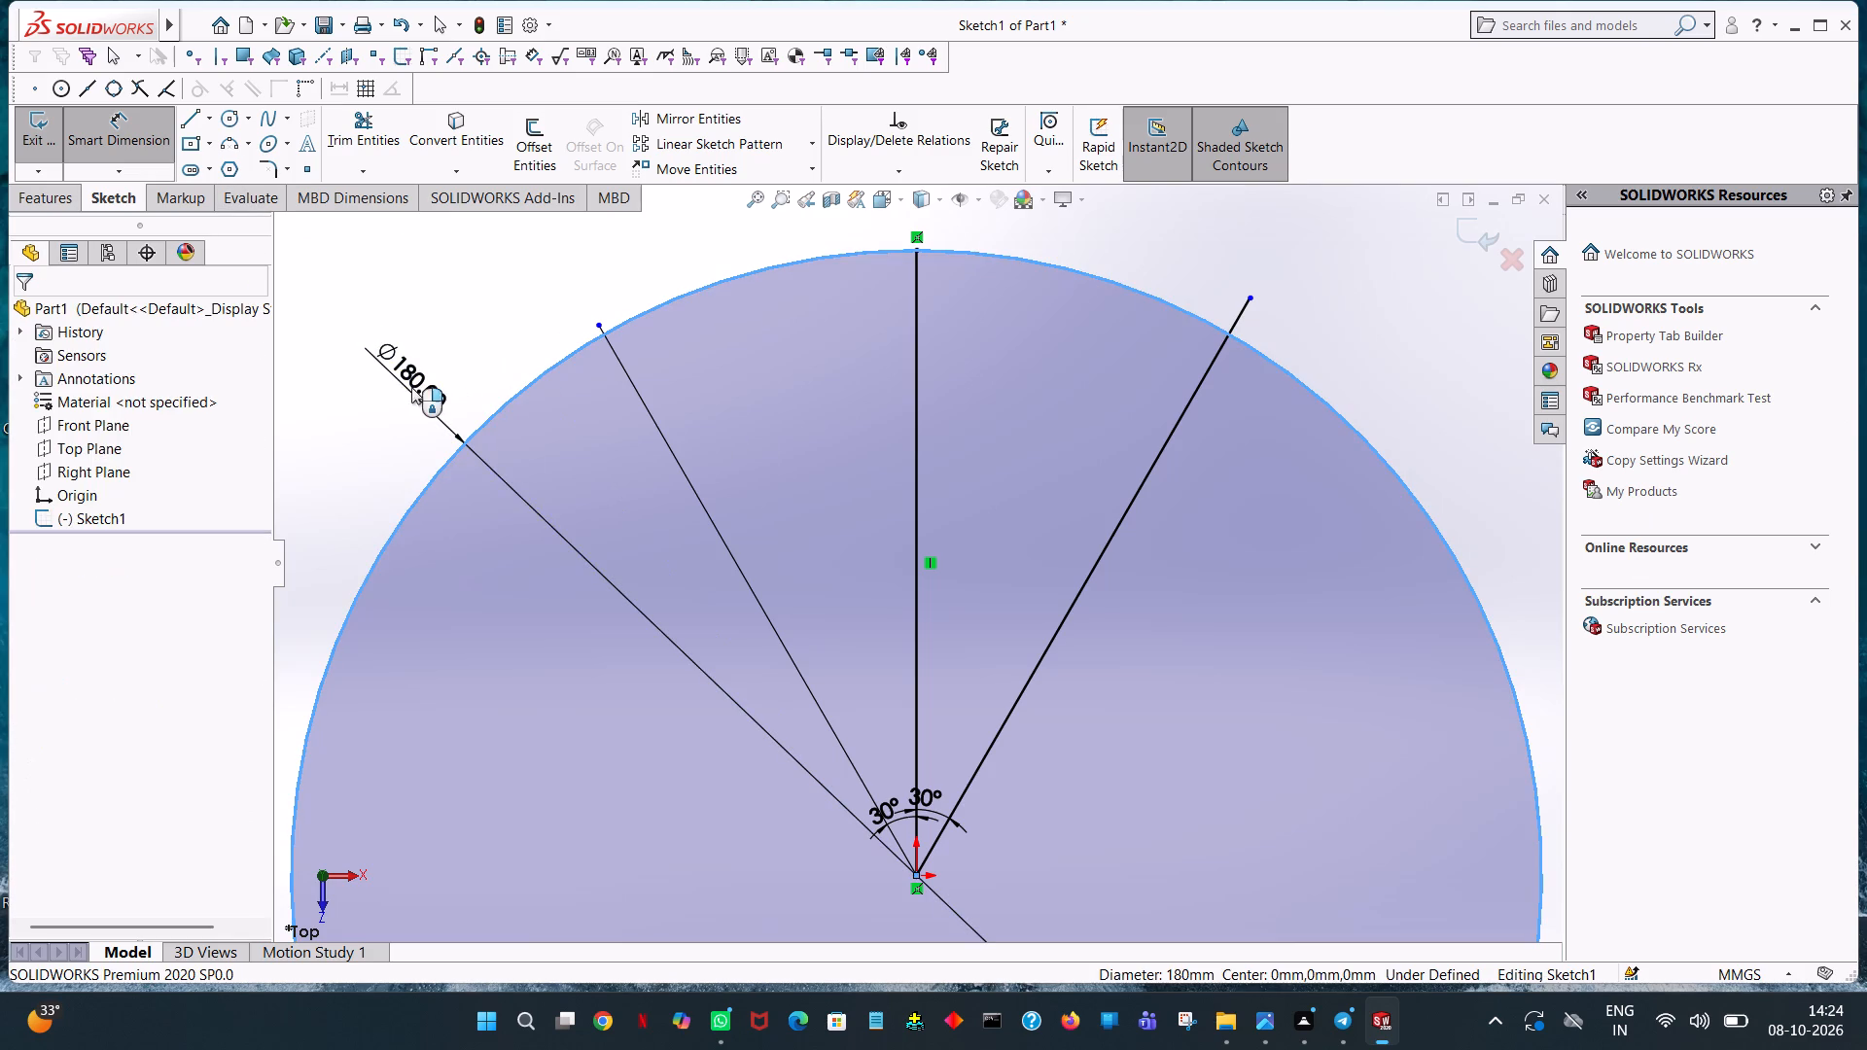
click(318, 350)
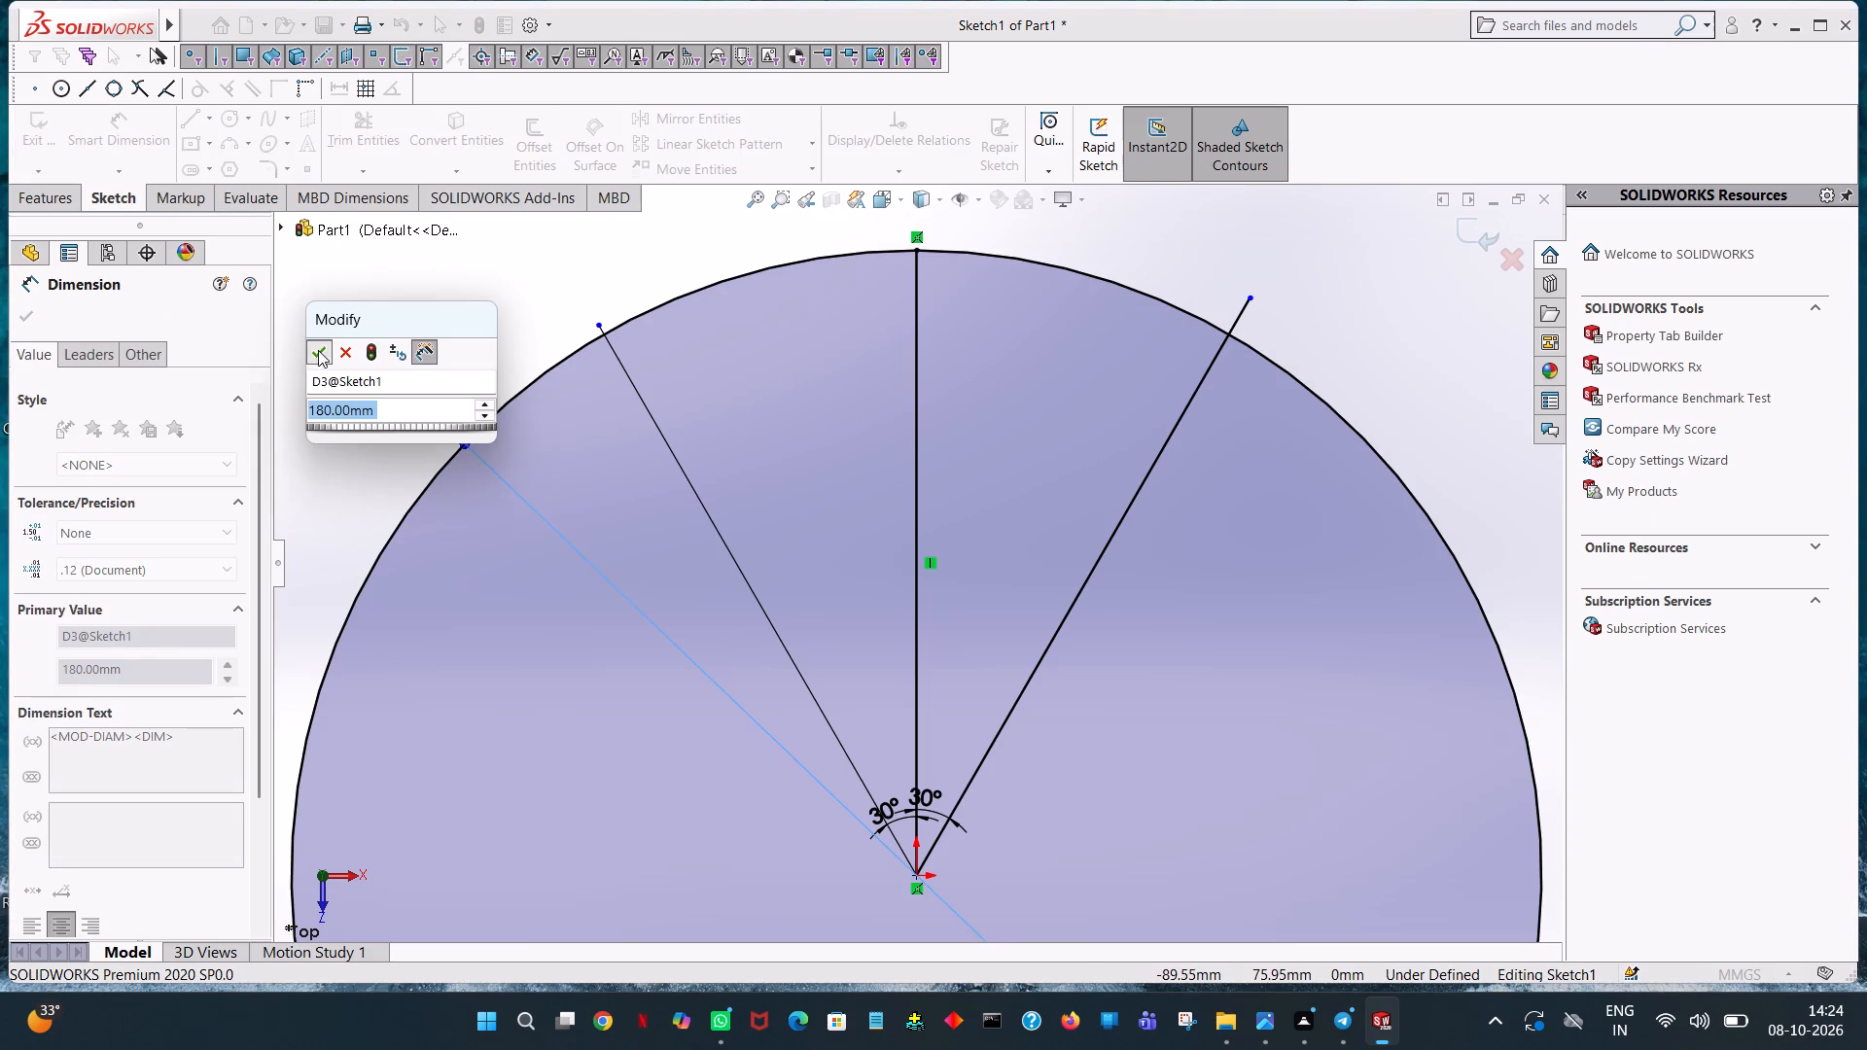
click(487, 275)
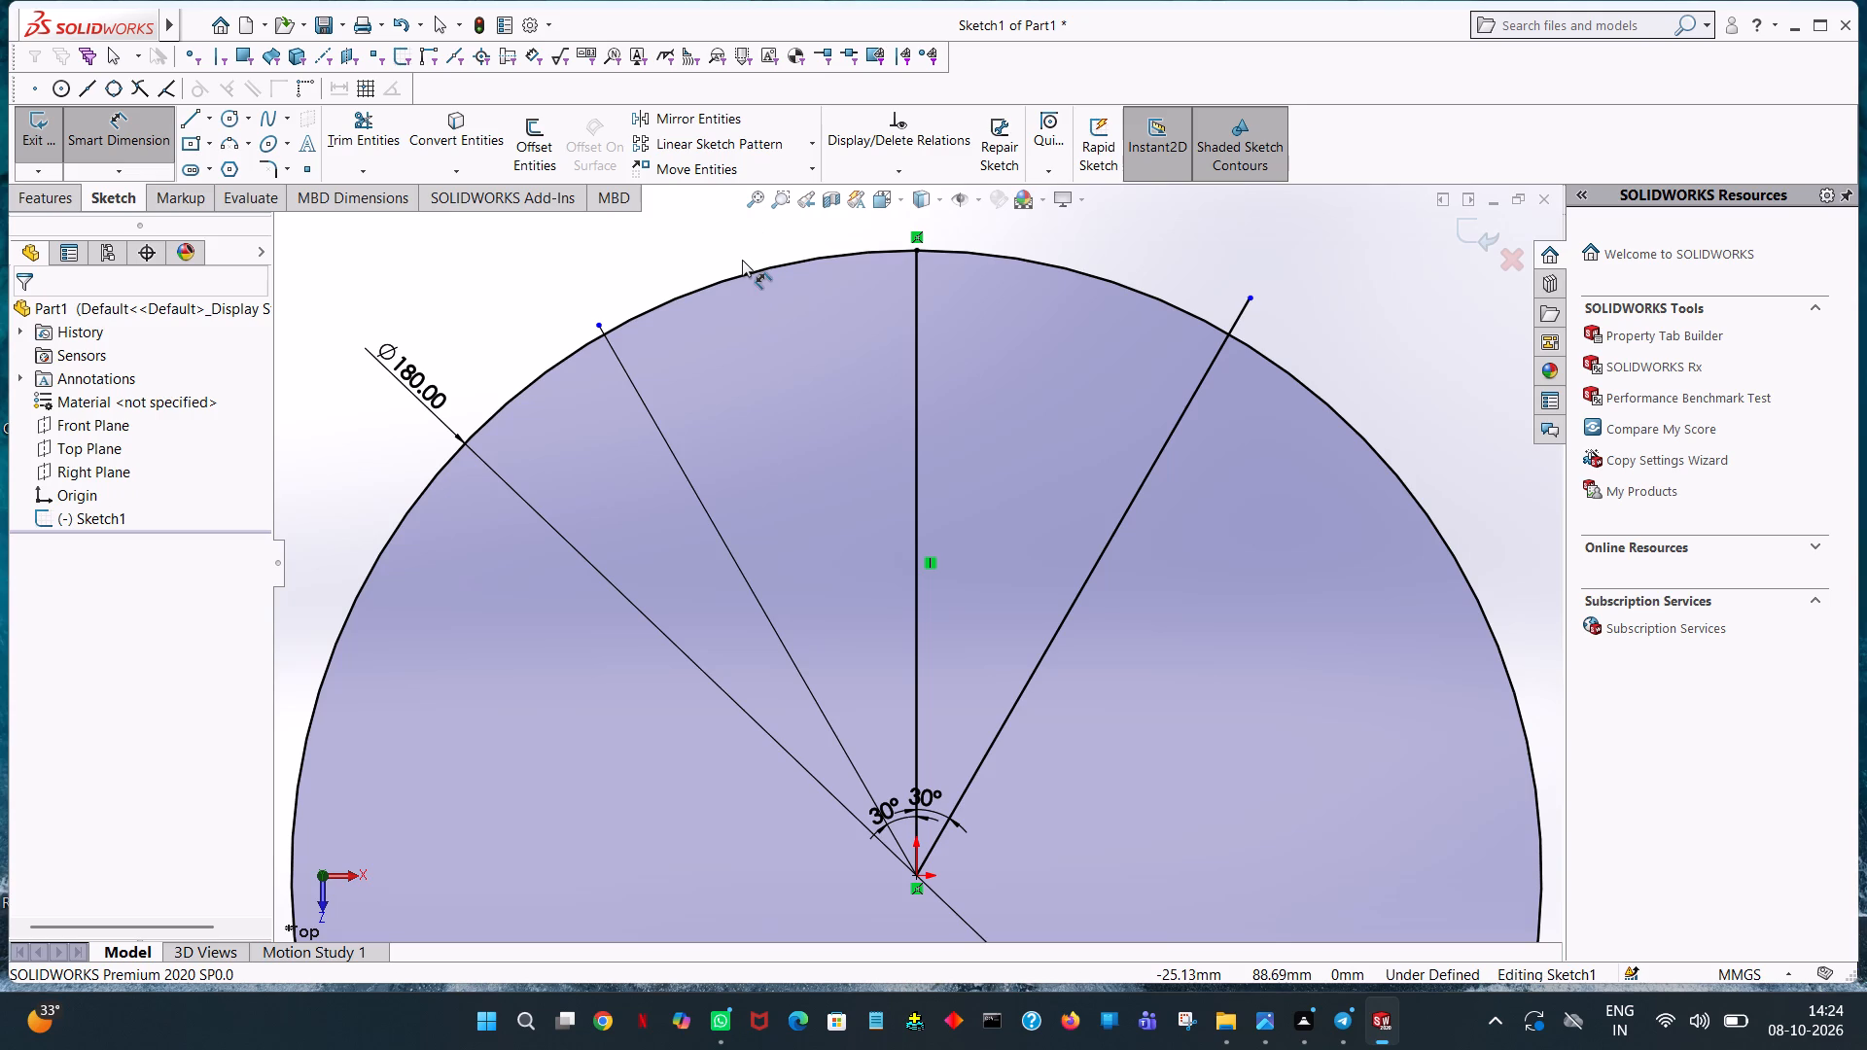
Sketch a circle of radius 70 mm centred on the origin.
click(234, 113)
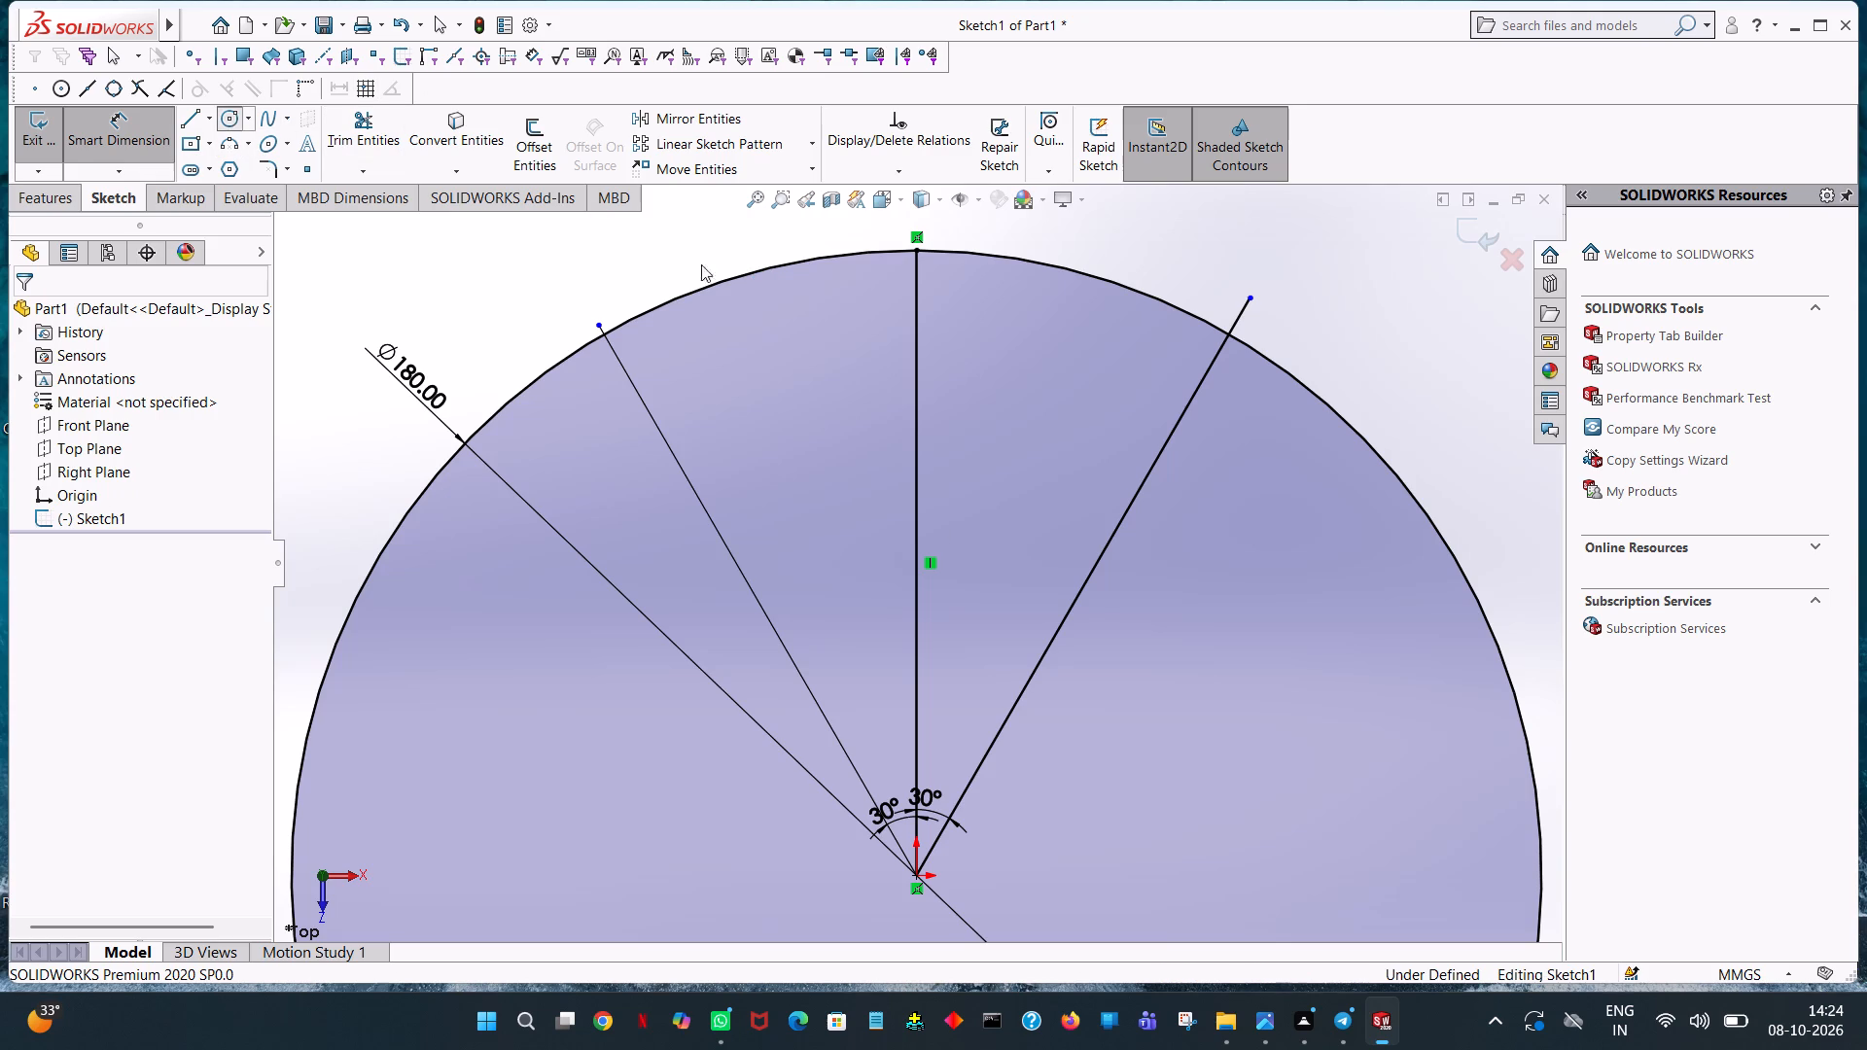
click(914, 874)
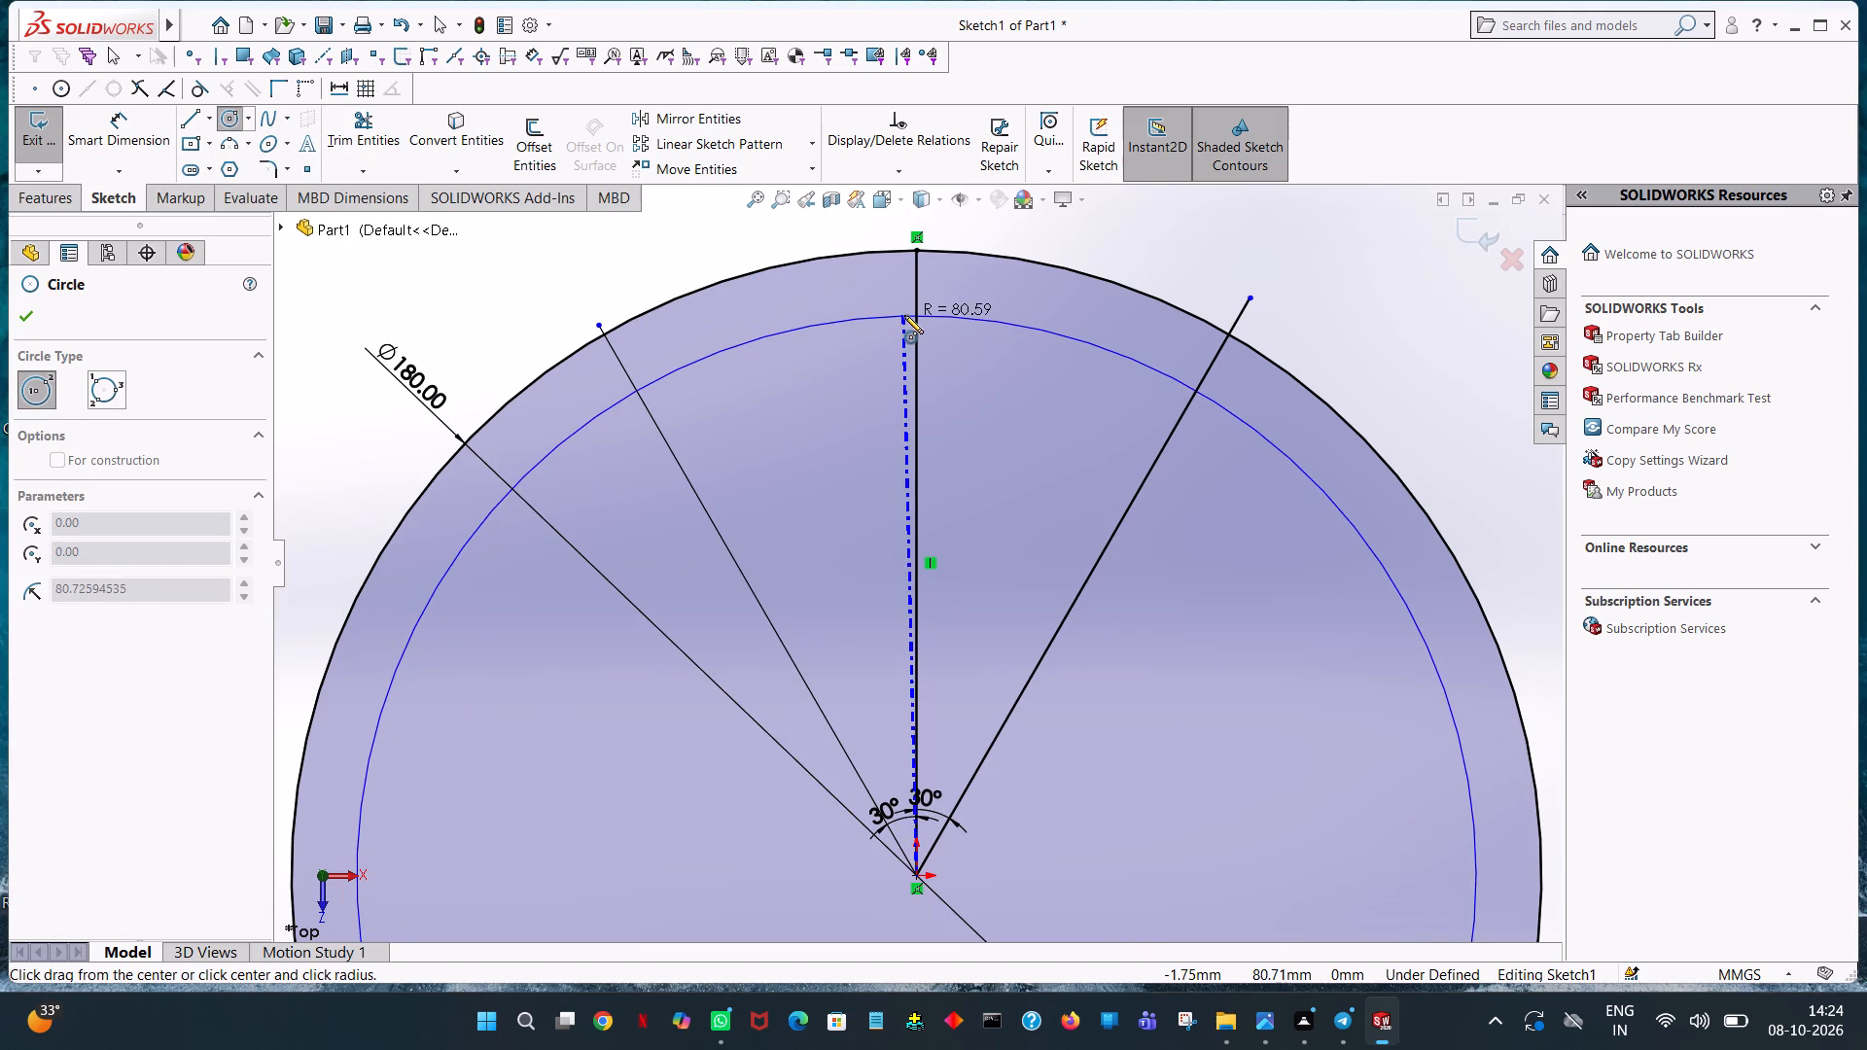
click(919, 384)
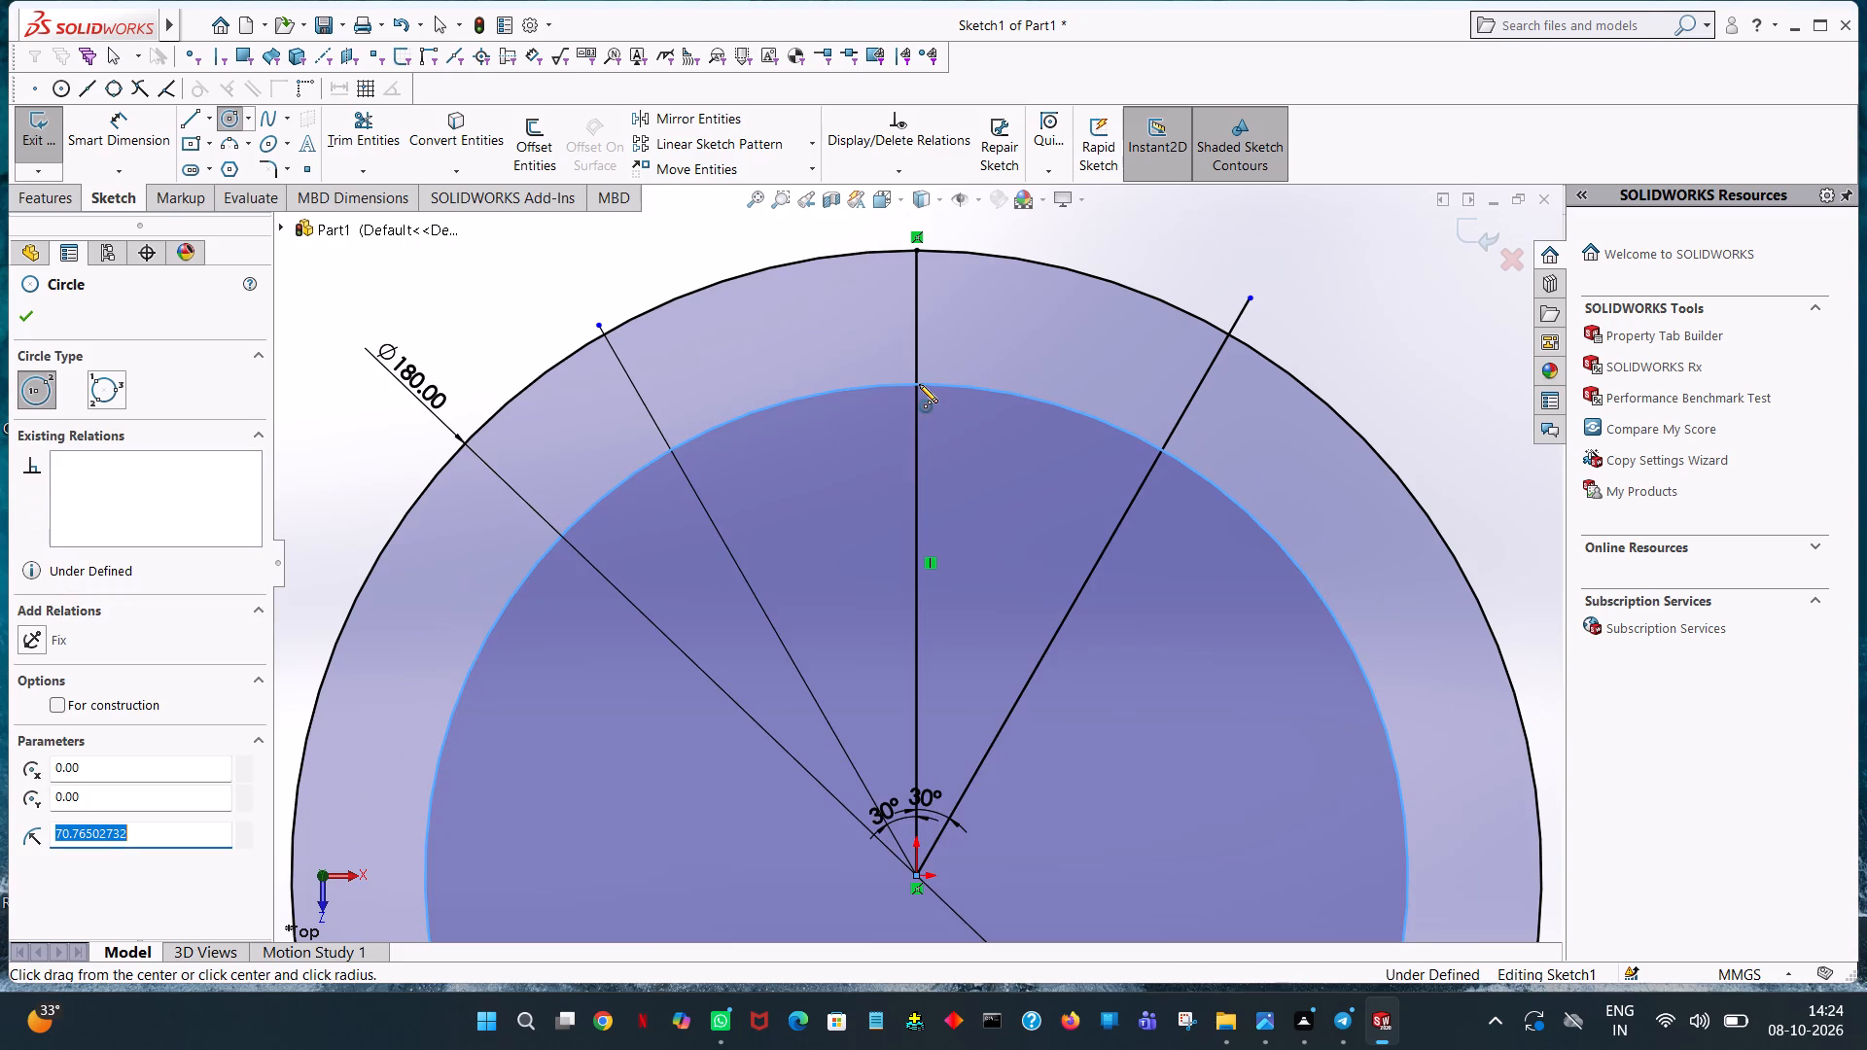
text(70)
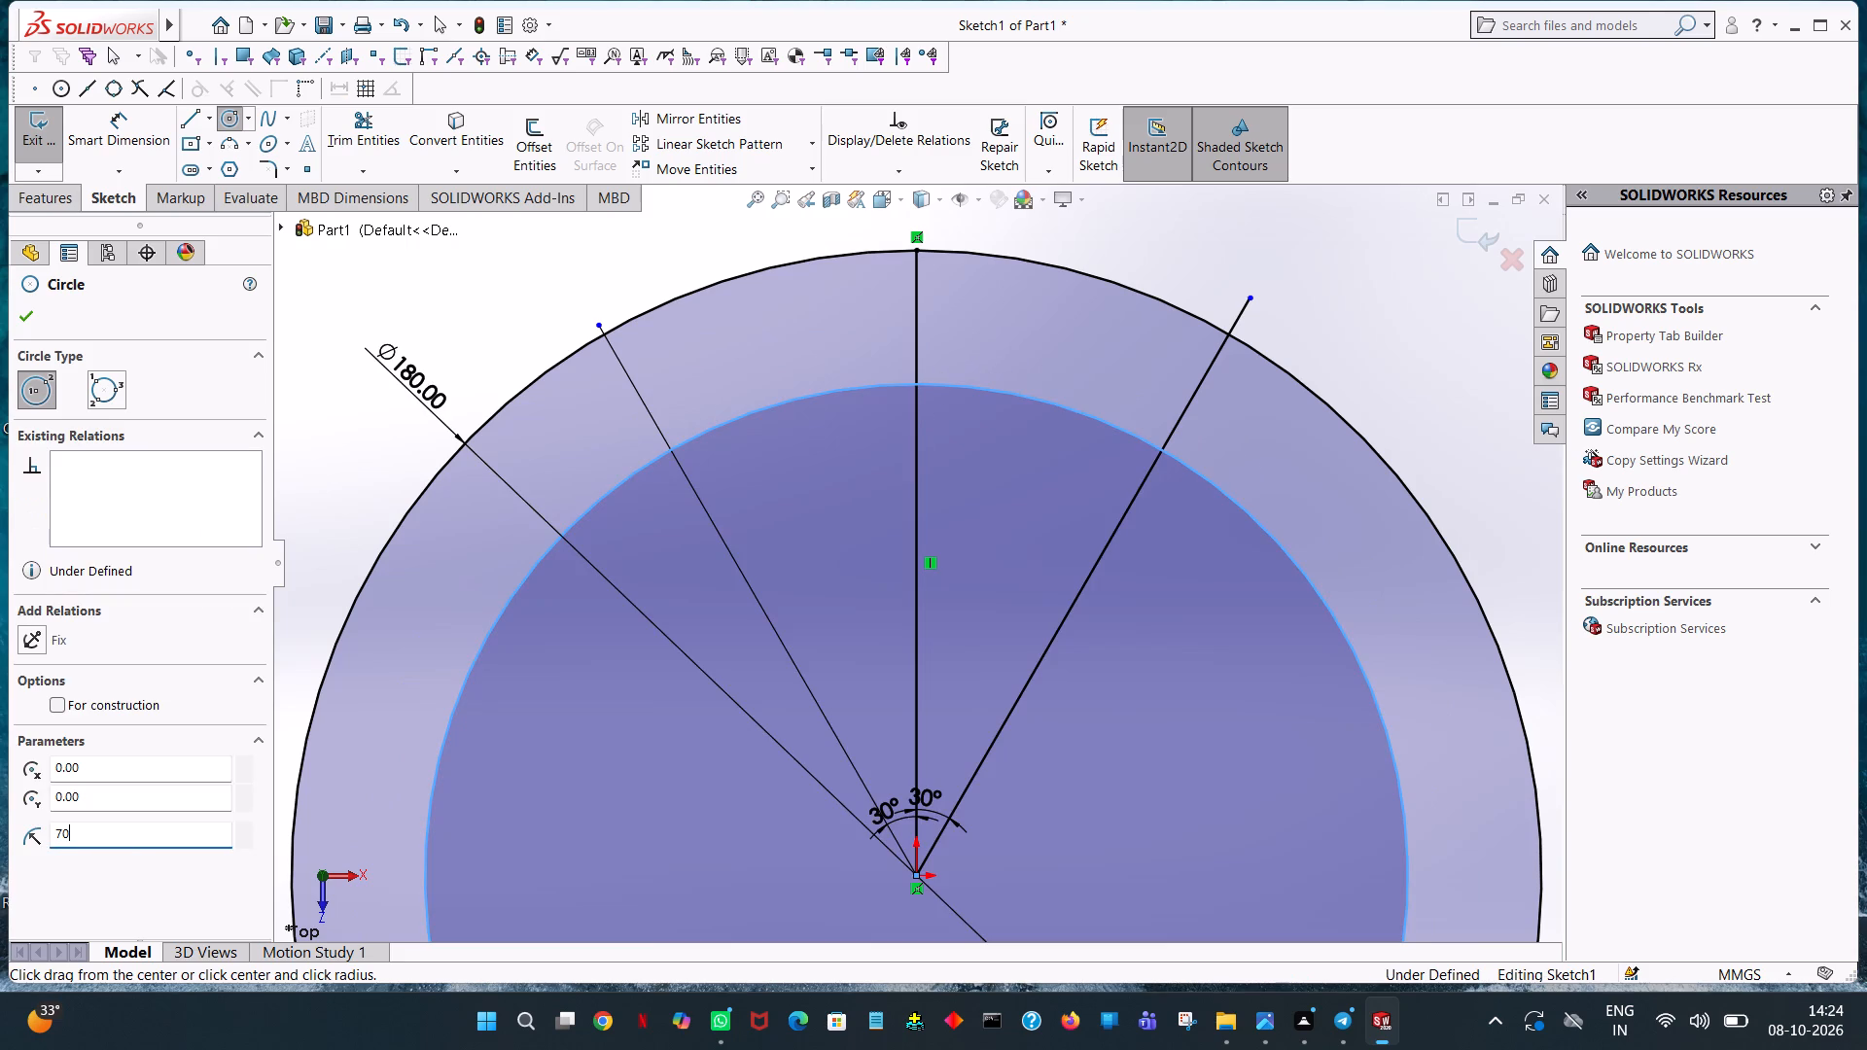
key(Return)
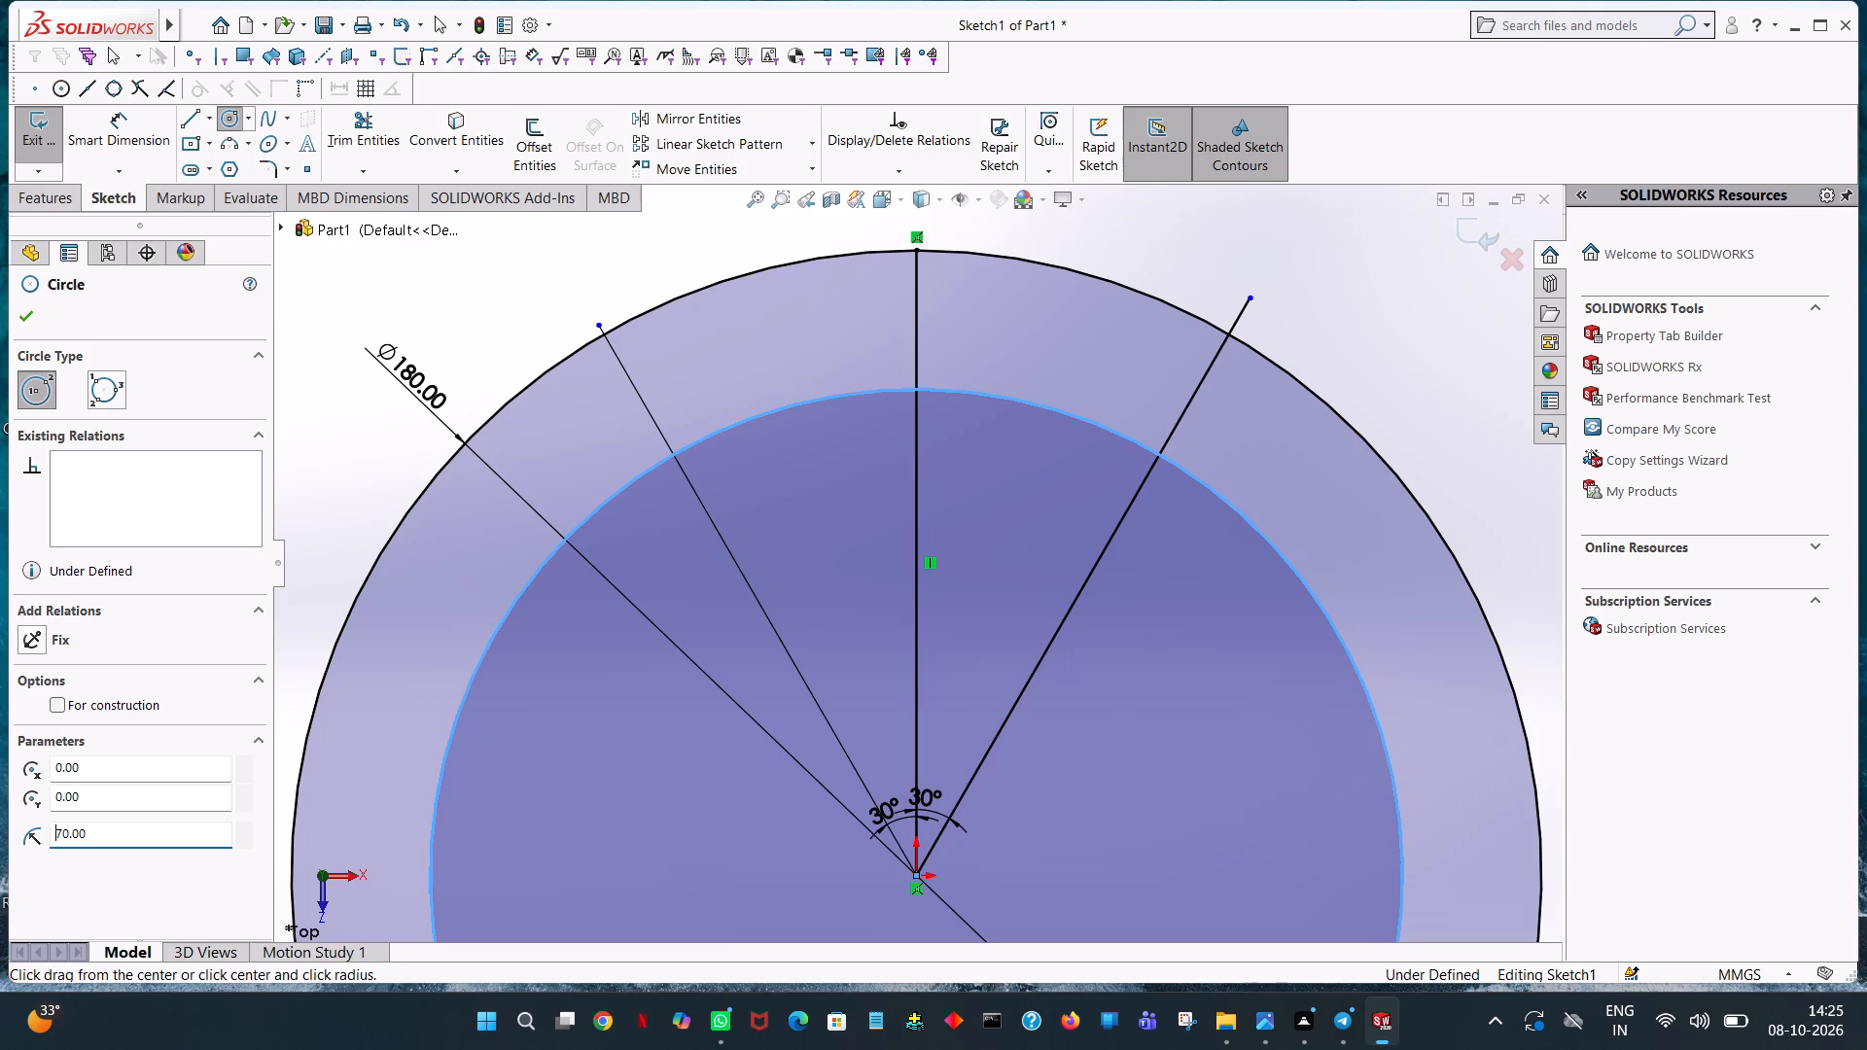
right_click(1334, 256)
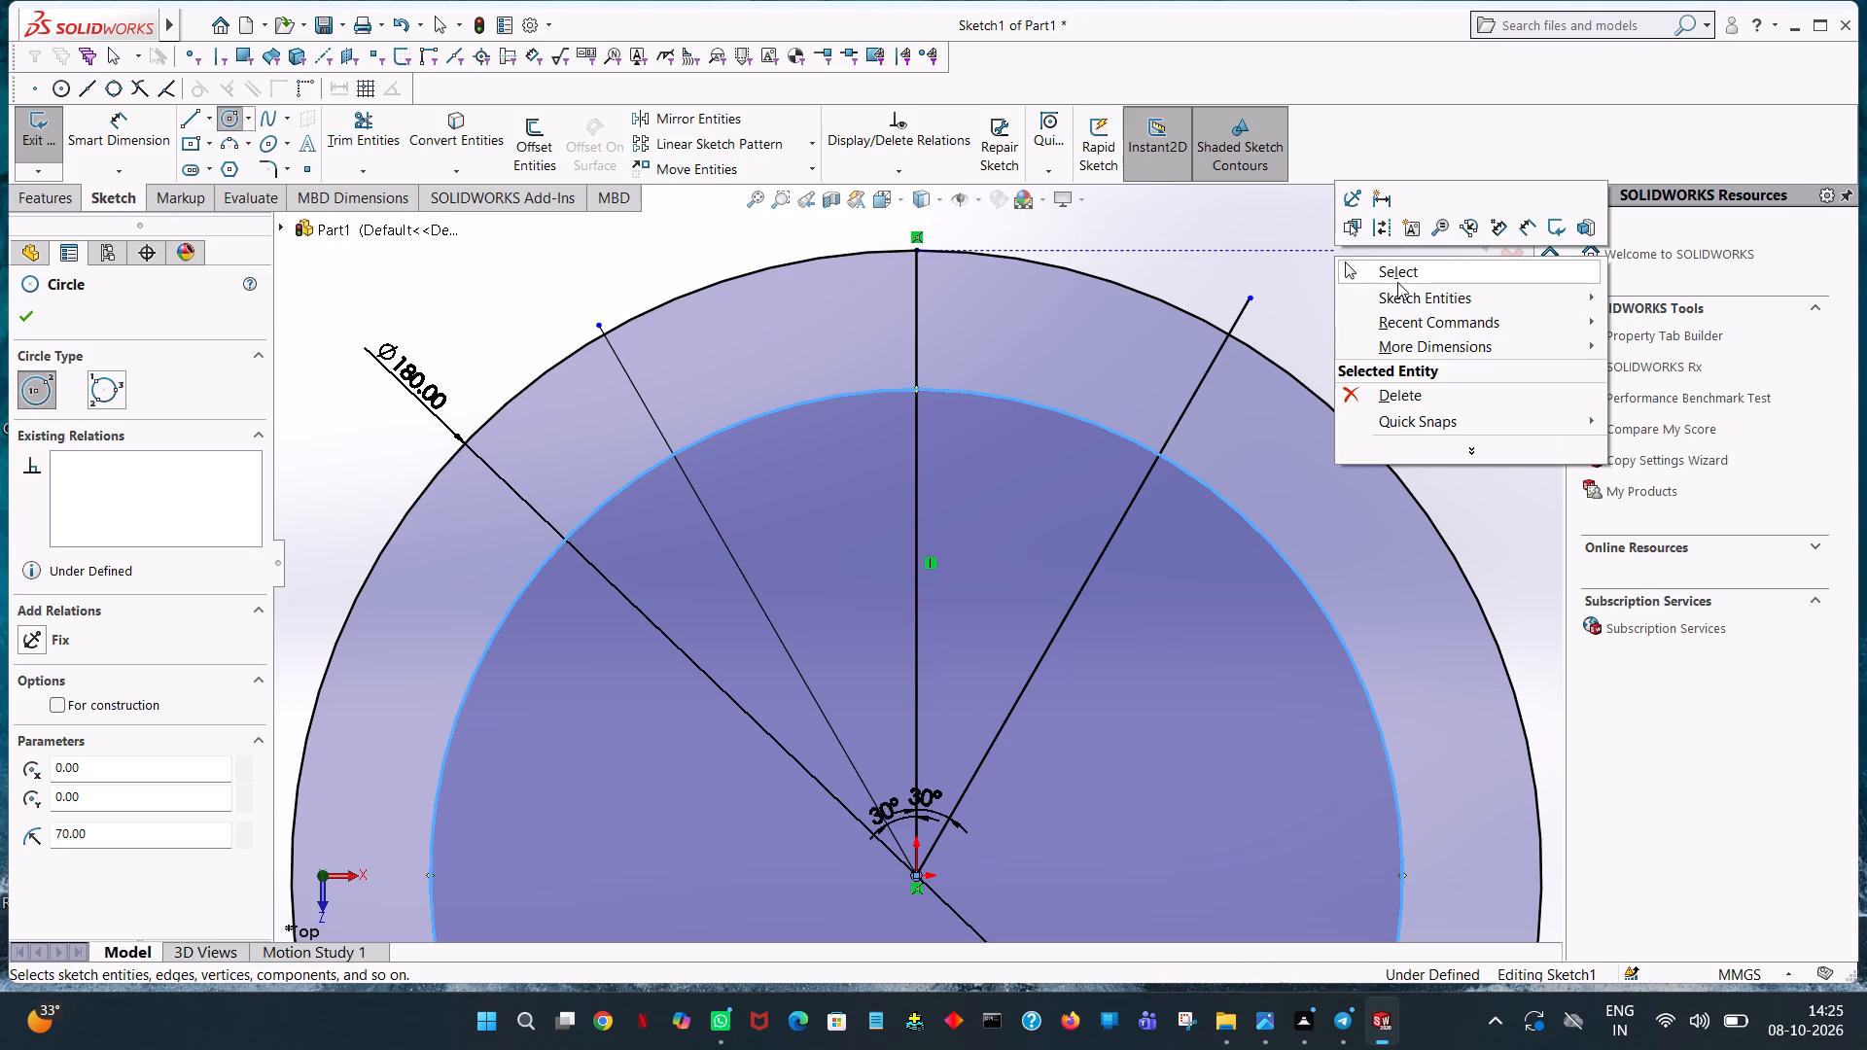
click(1406, 269)
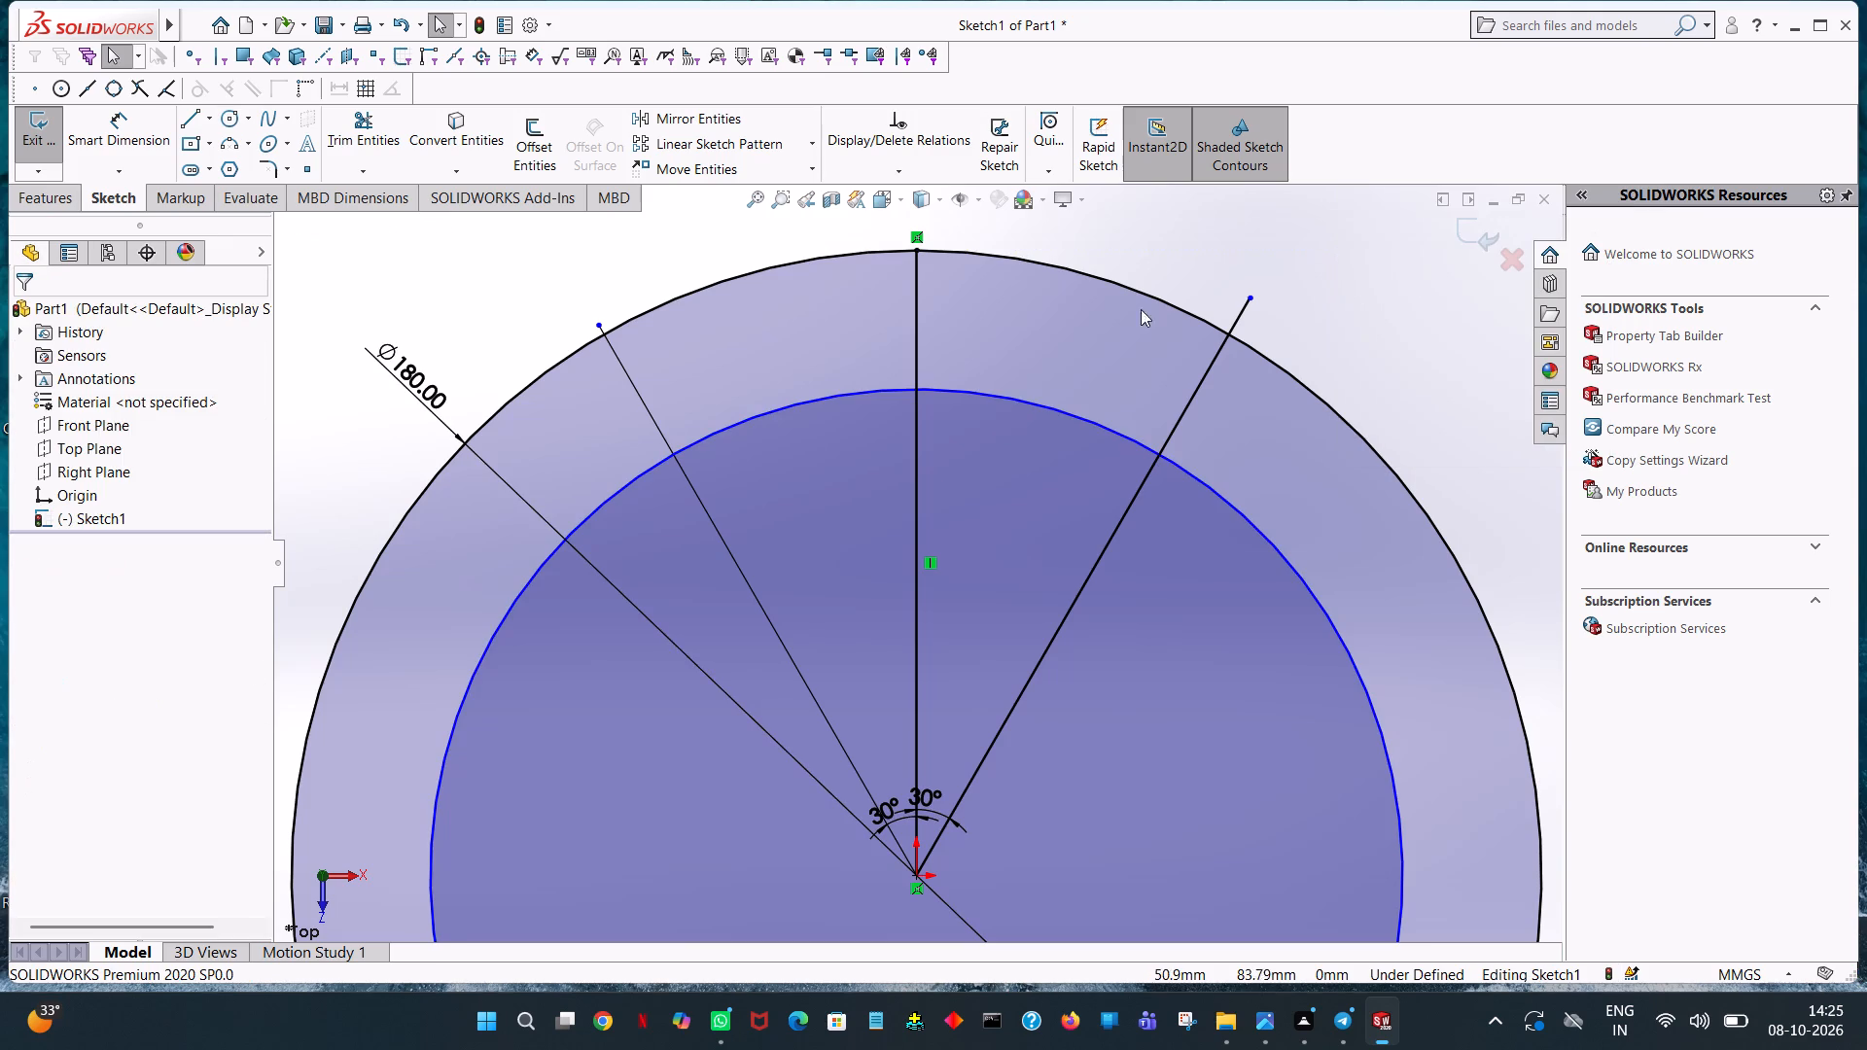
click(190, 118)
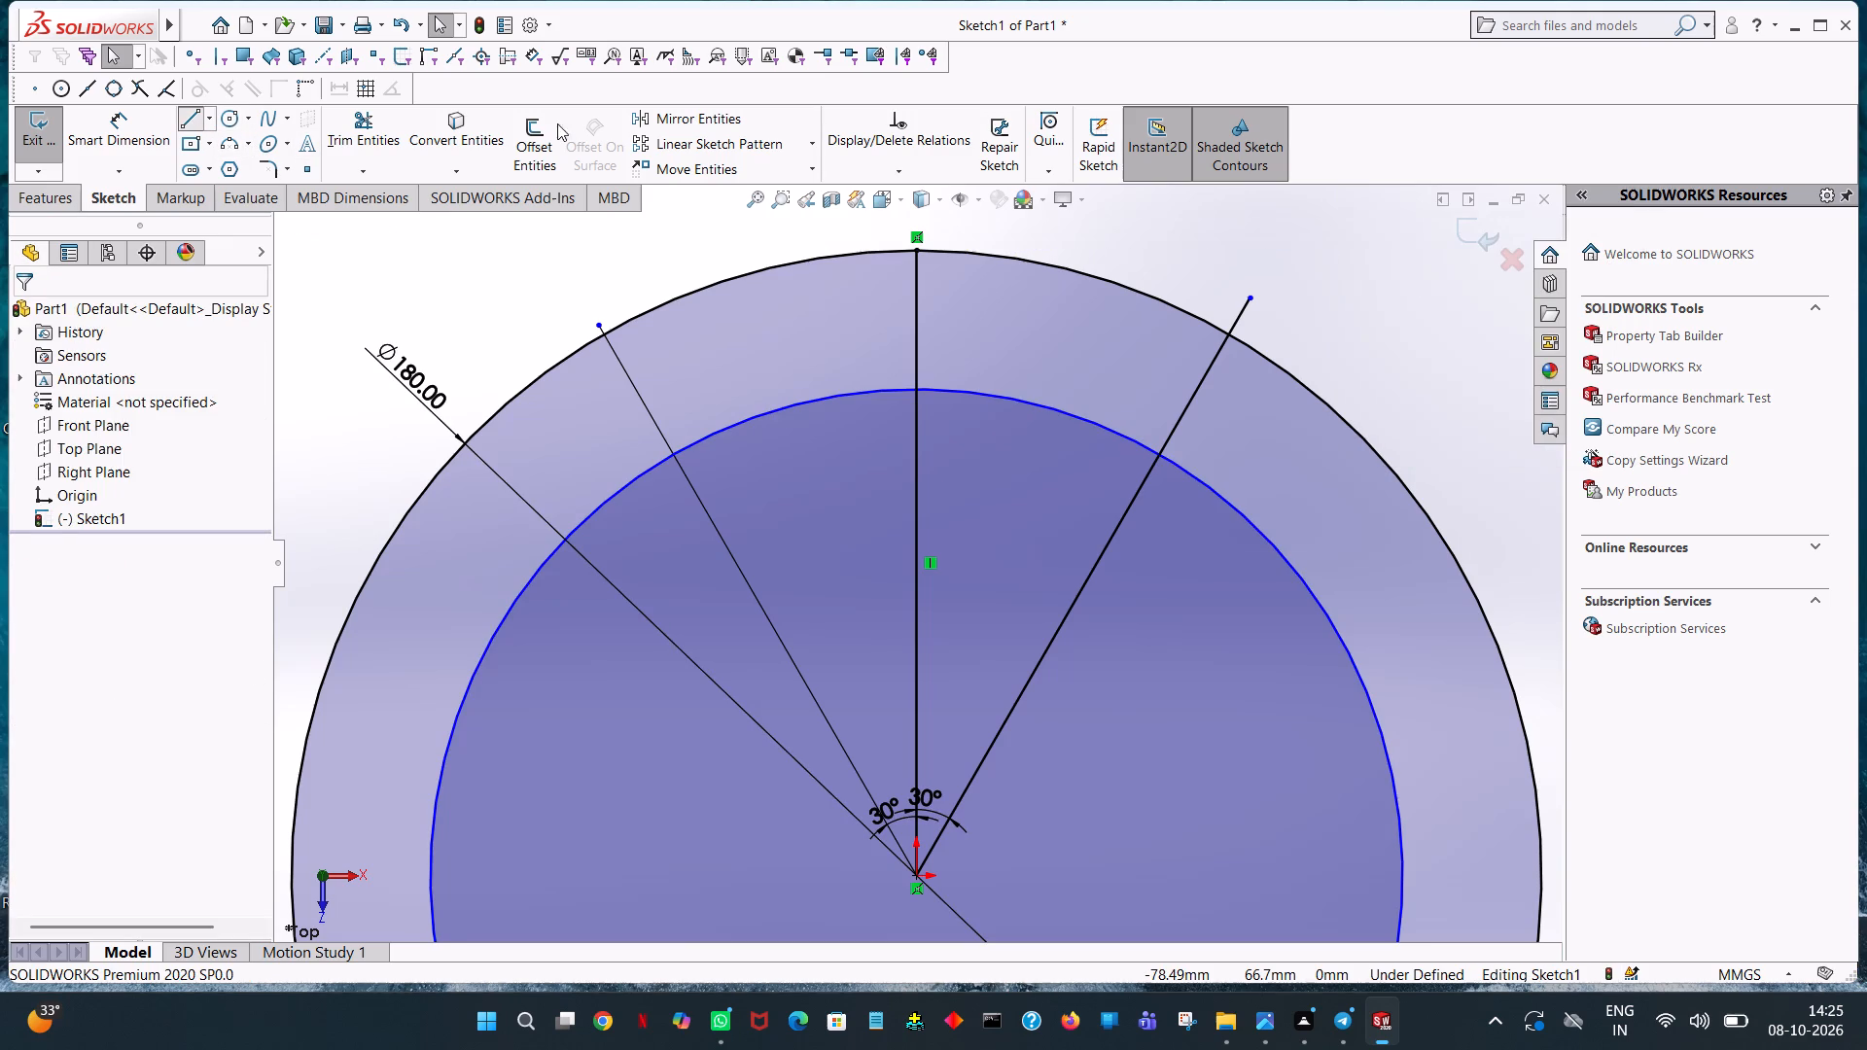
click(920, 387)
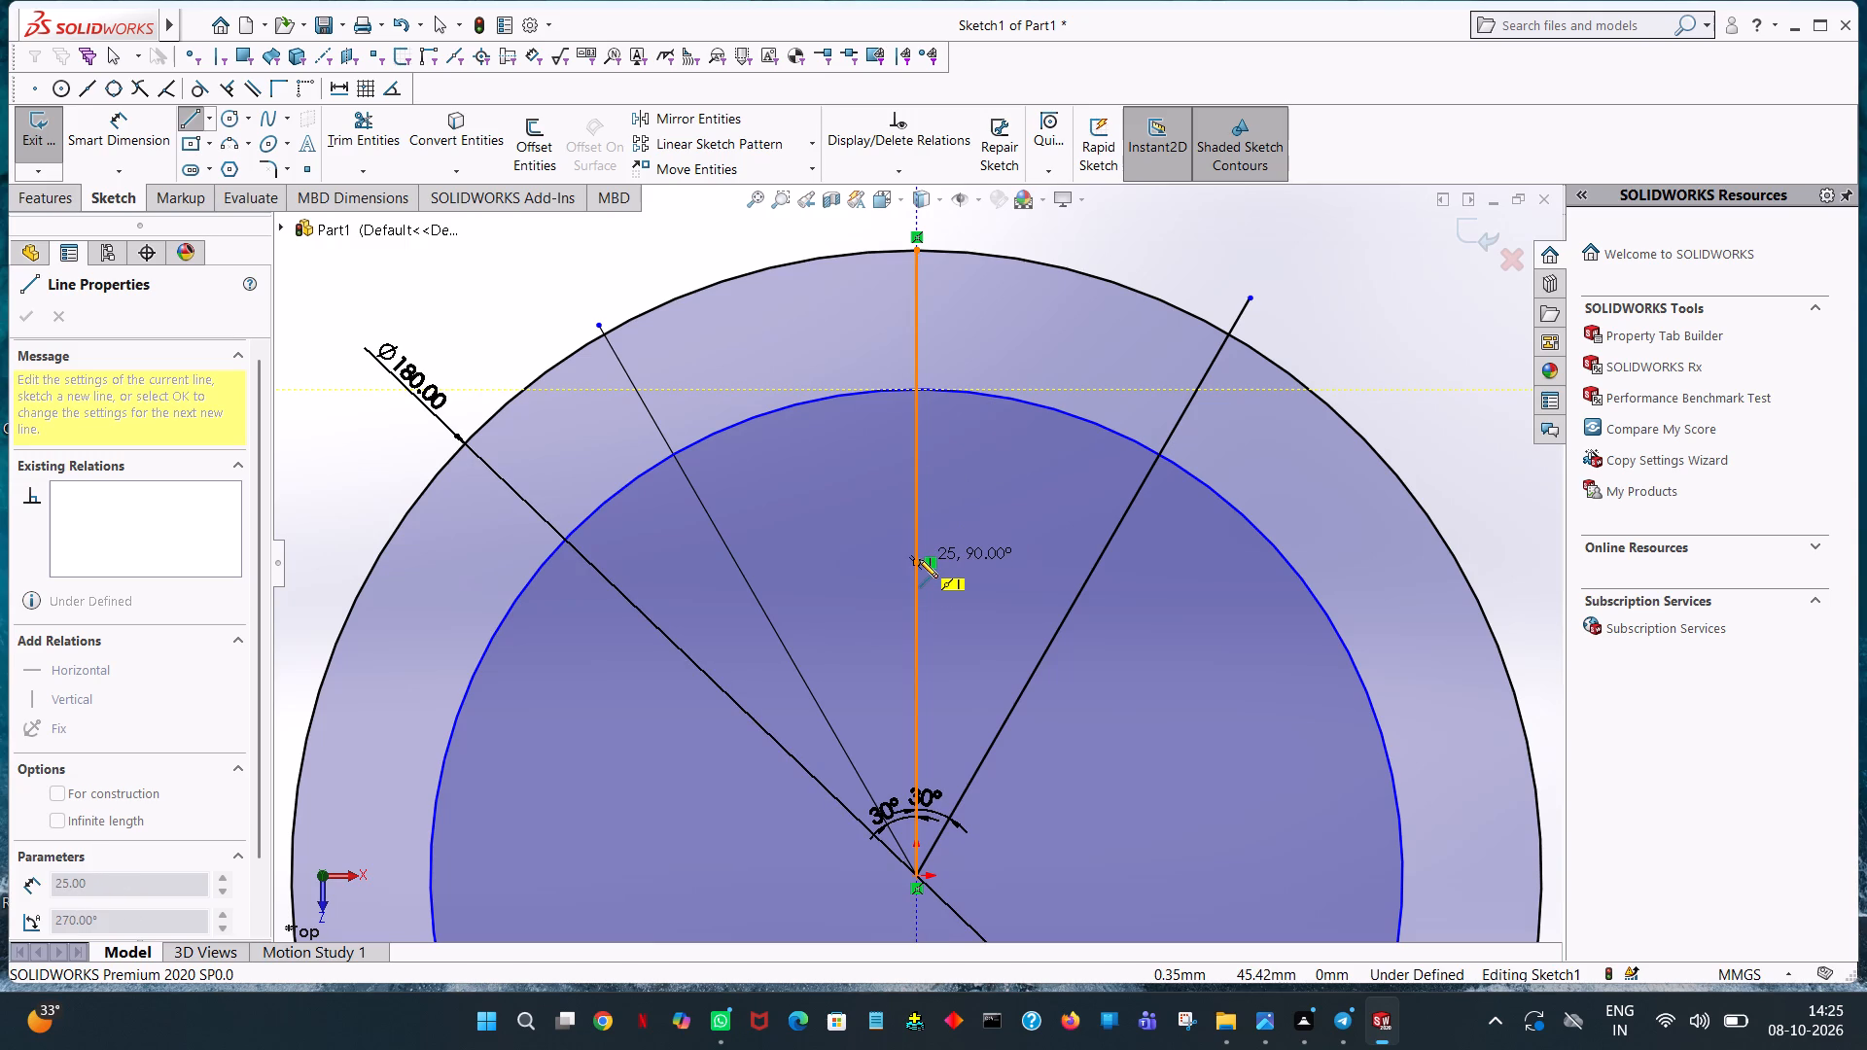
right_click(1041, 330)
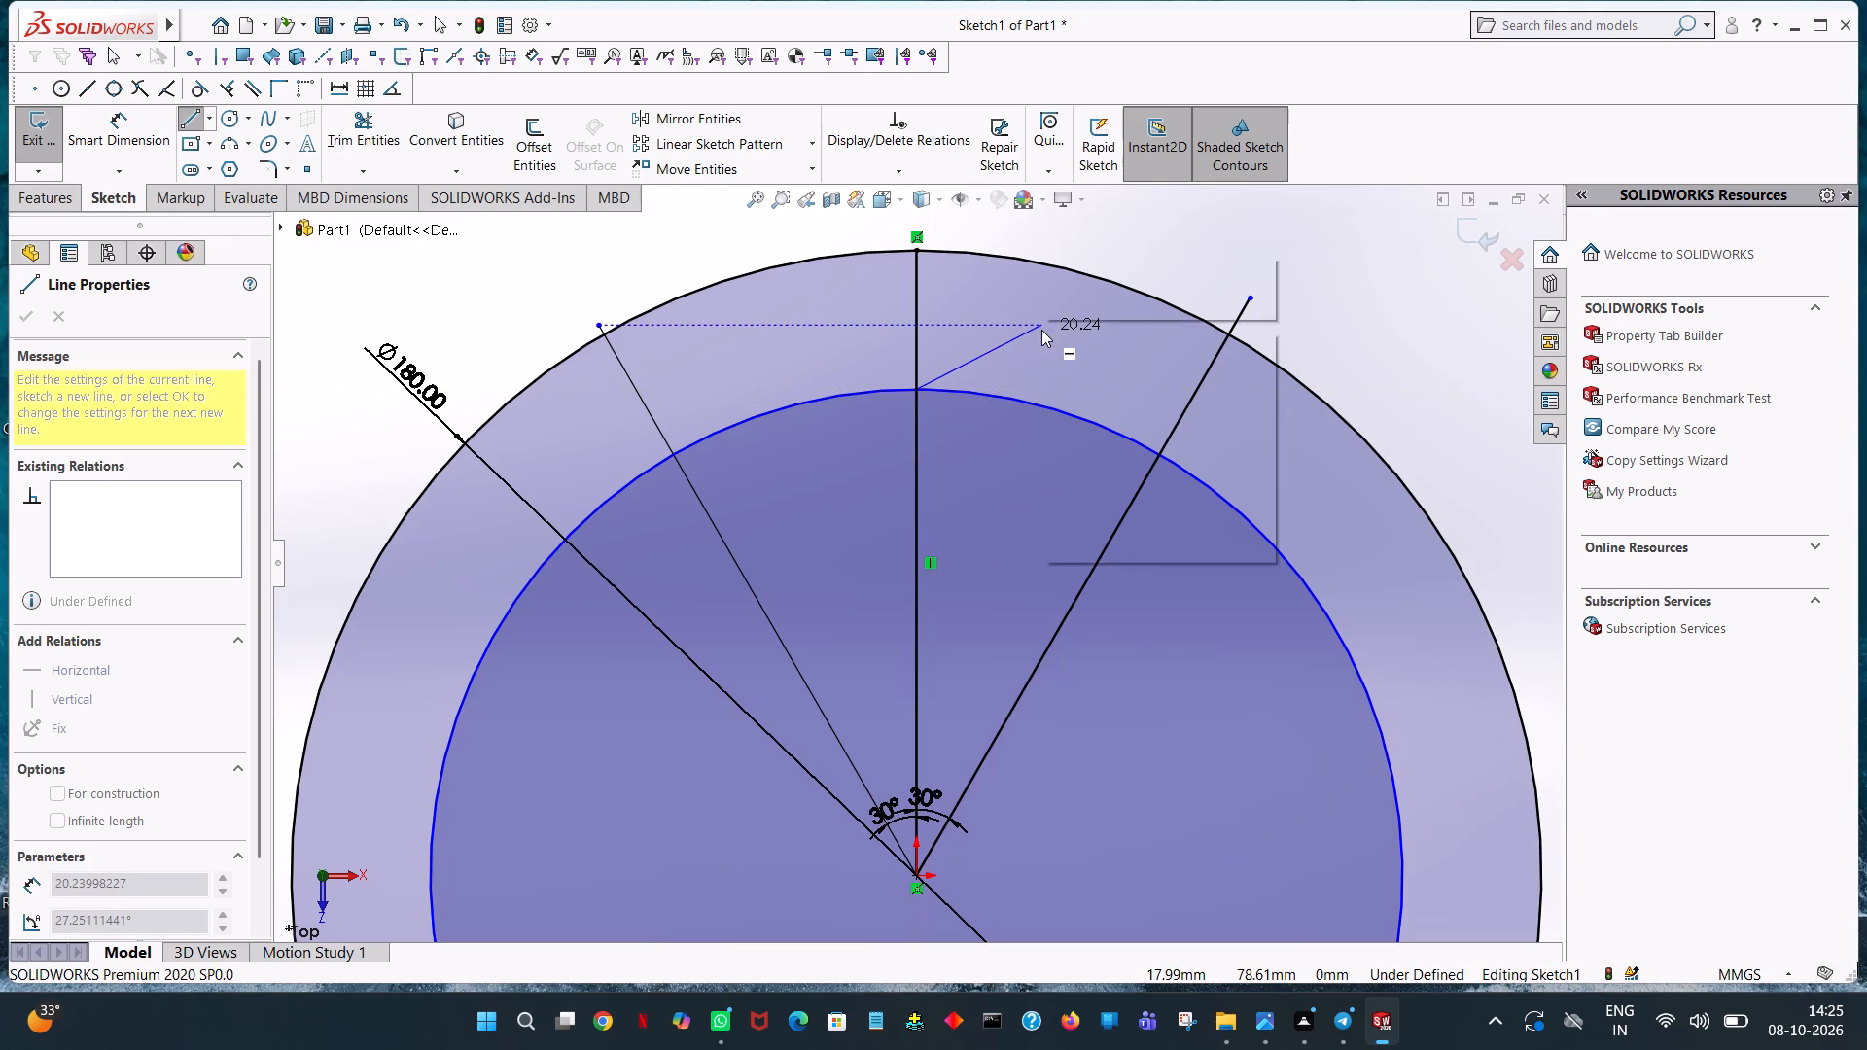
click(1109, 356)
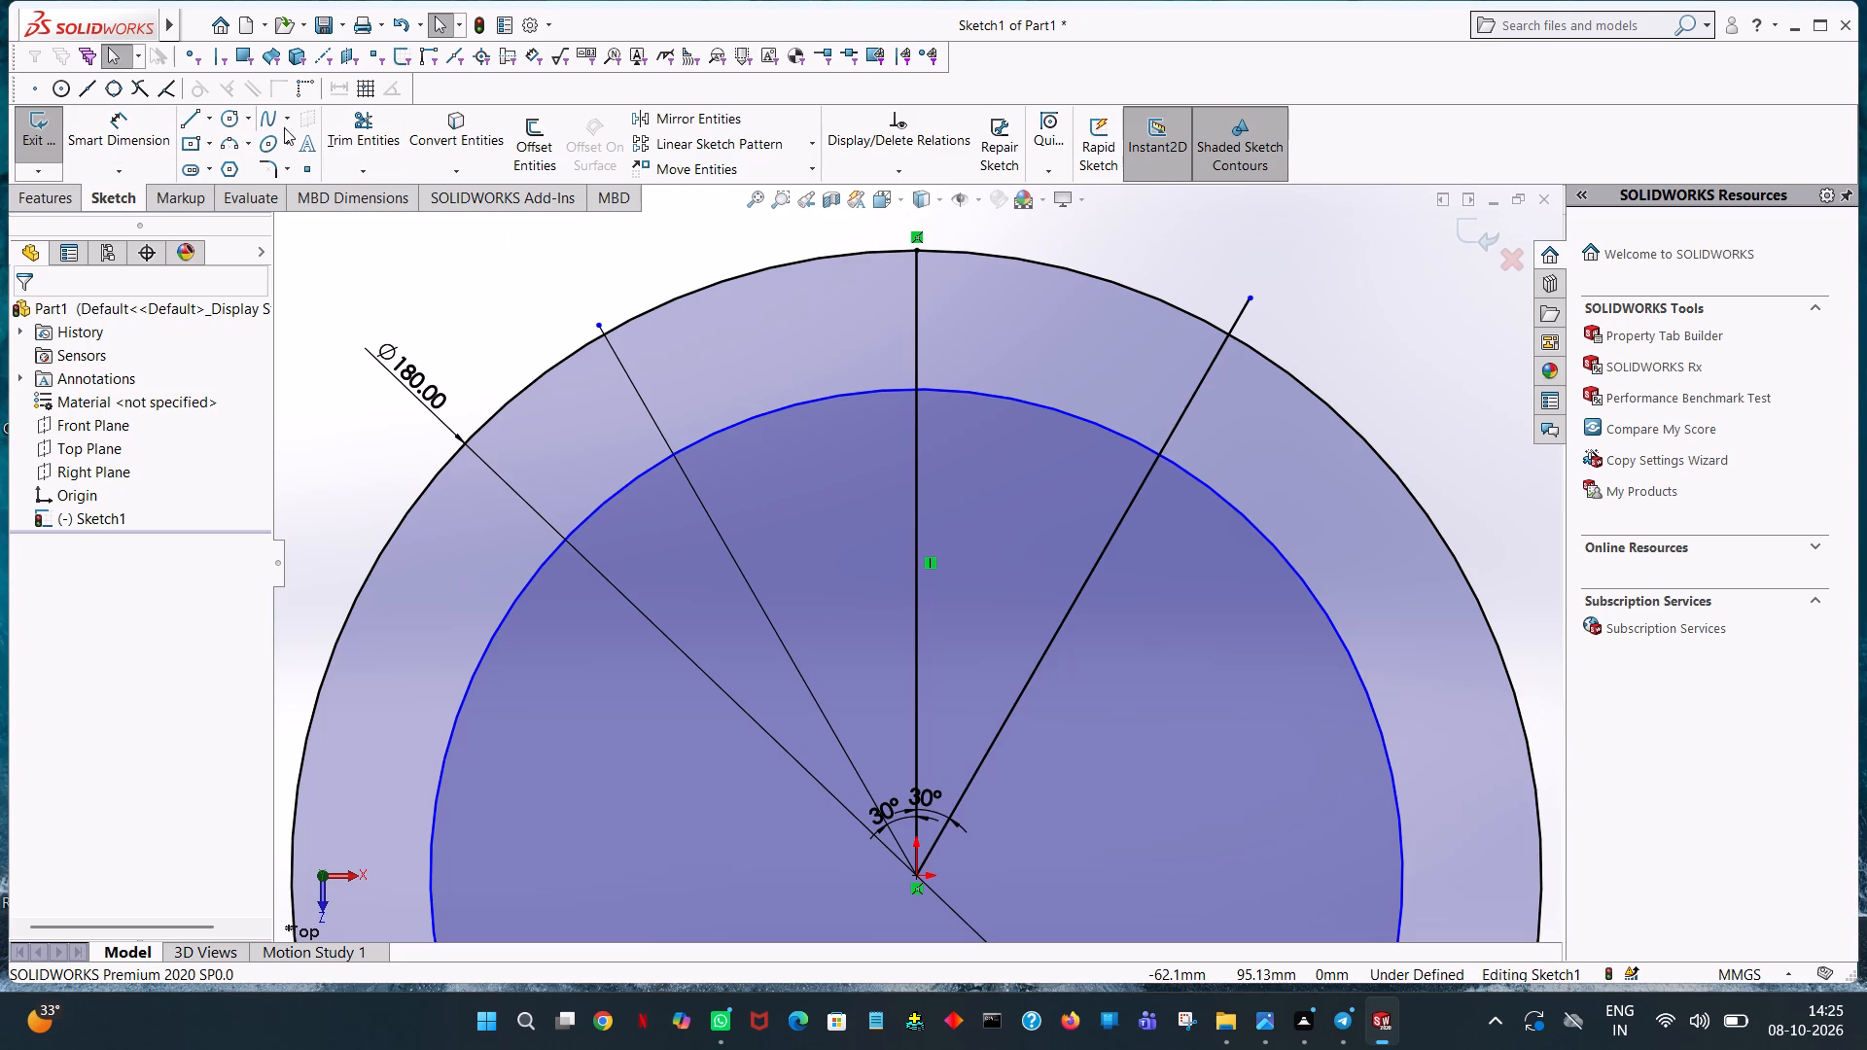
Sketch a 20 mm radius circle centred where the 60° line crosses the 70 mm radius circle, reaching the outer circle.
click(224, 122)
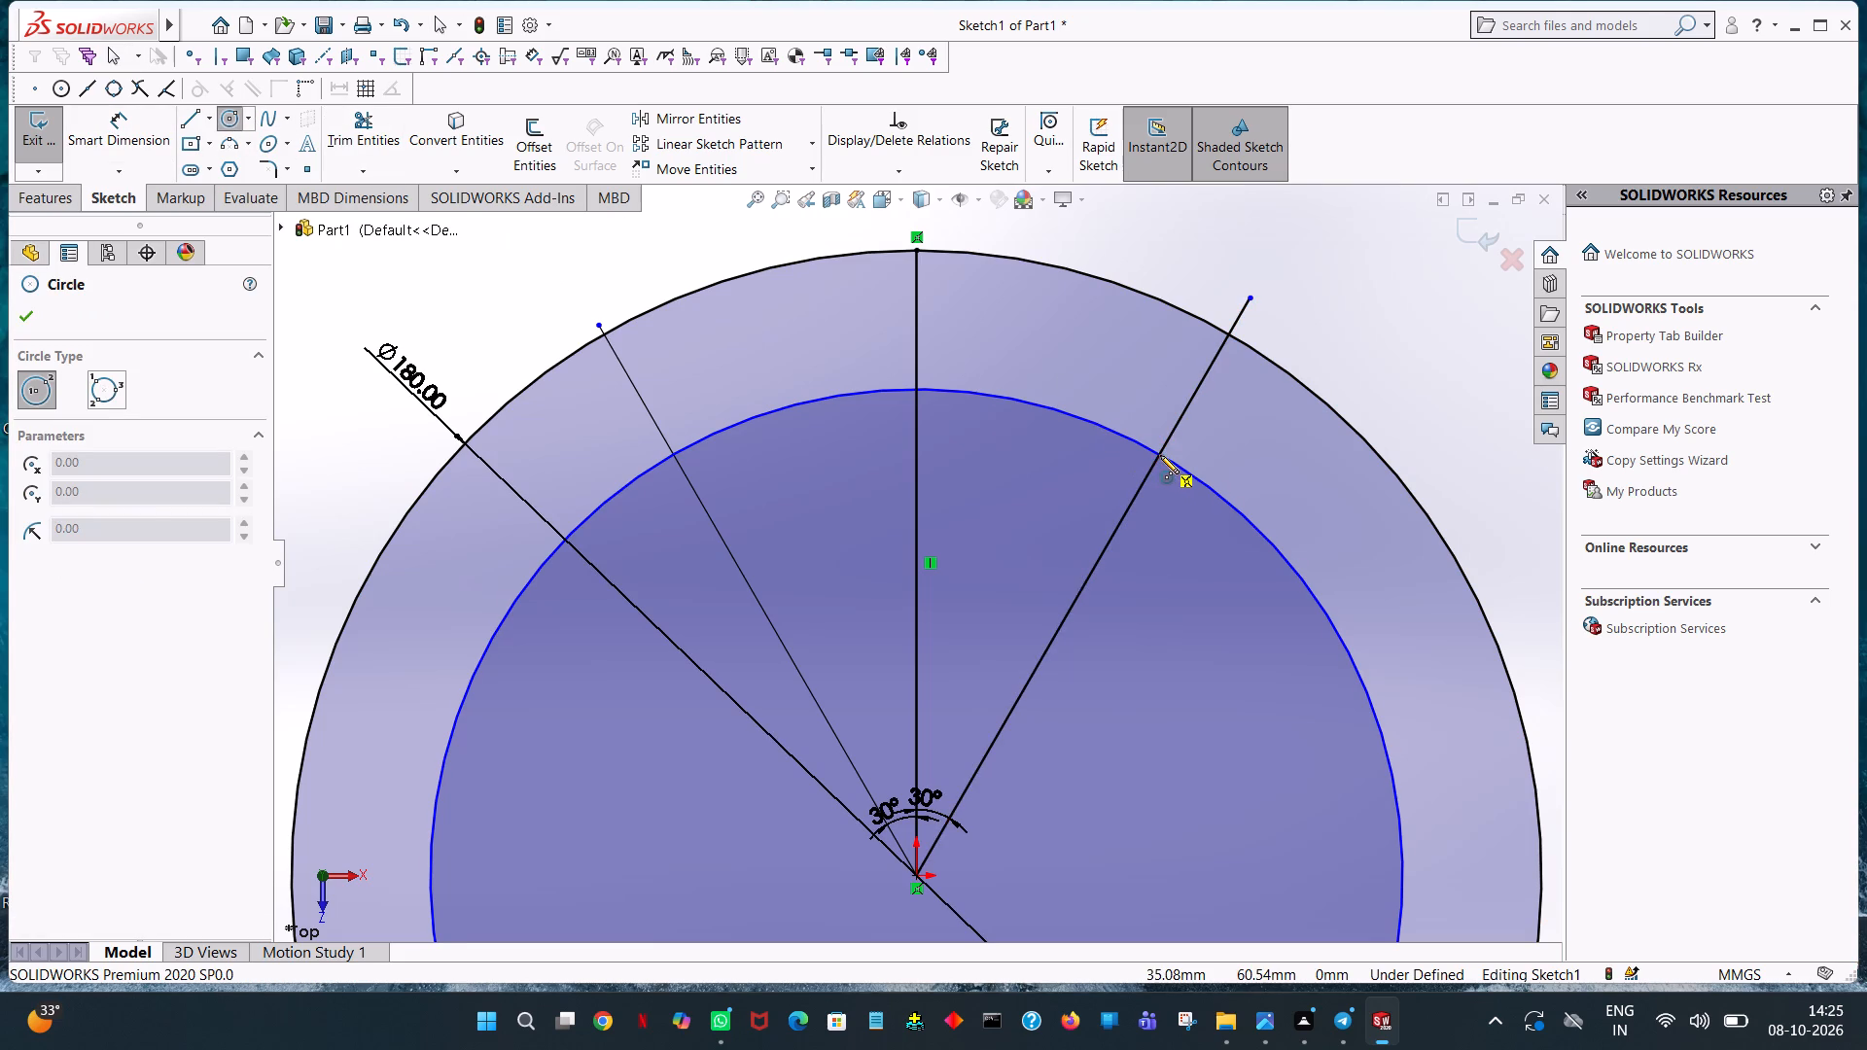
click(1160, 455)
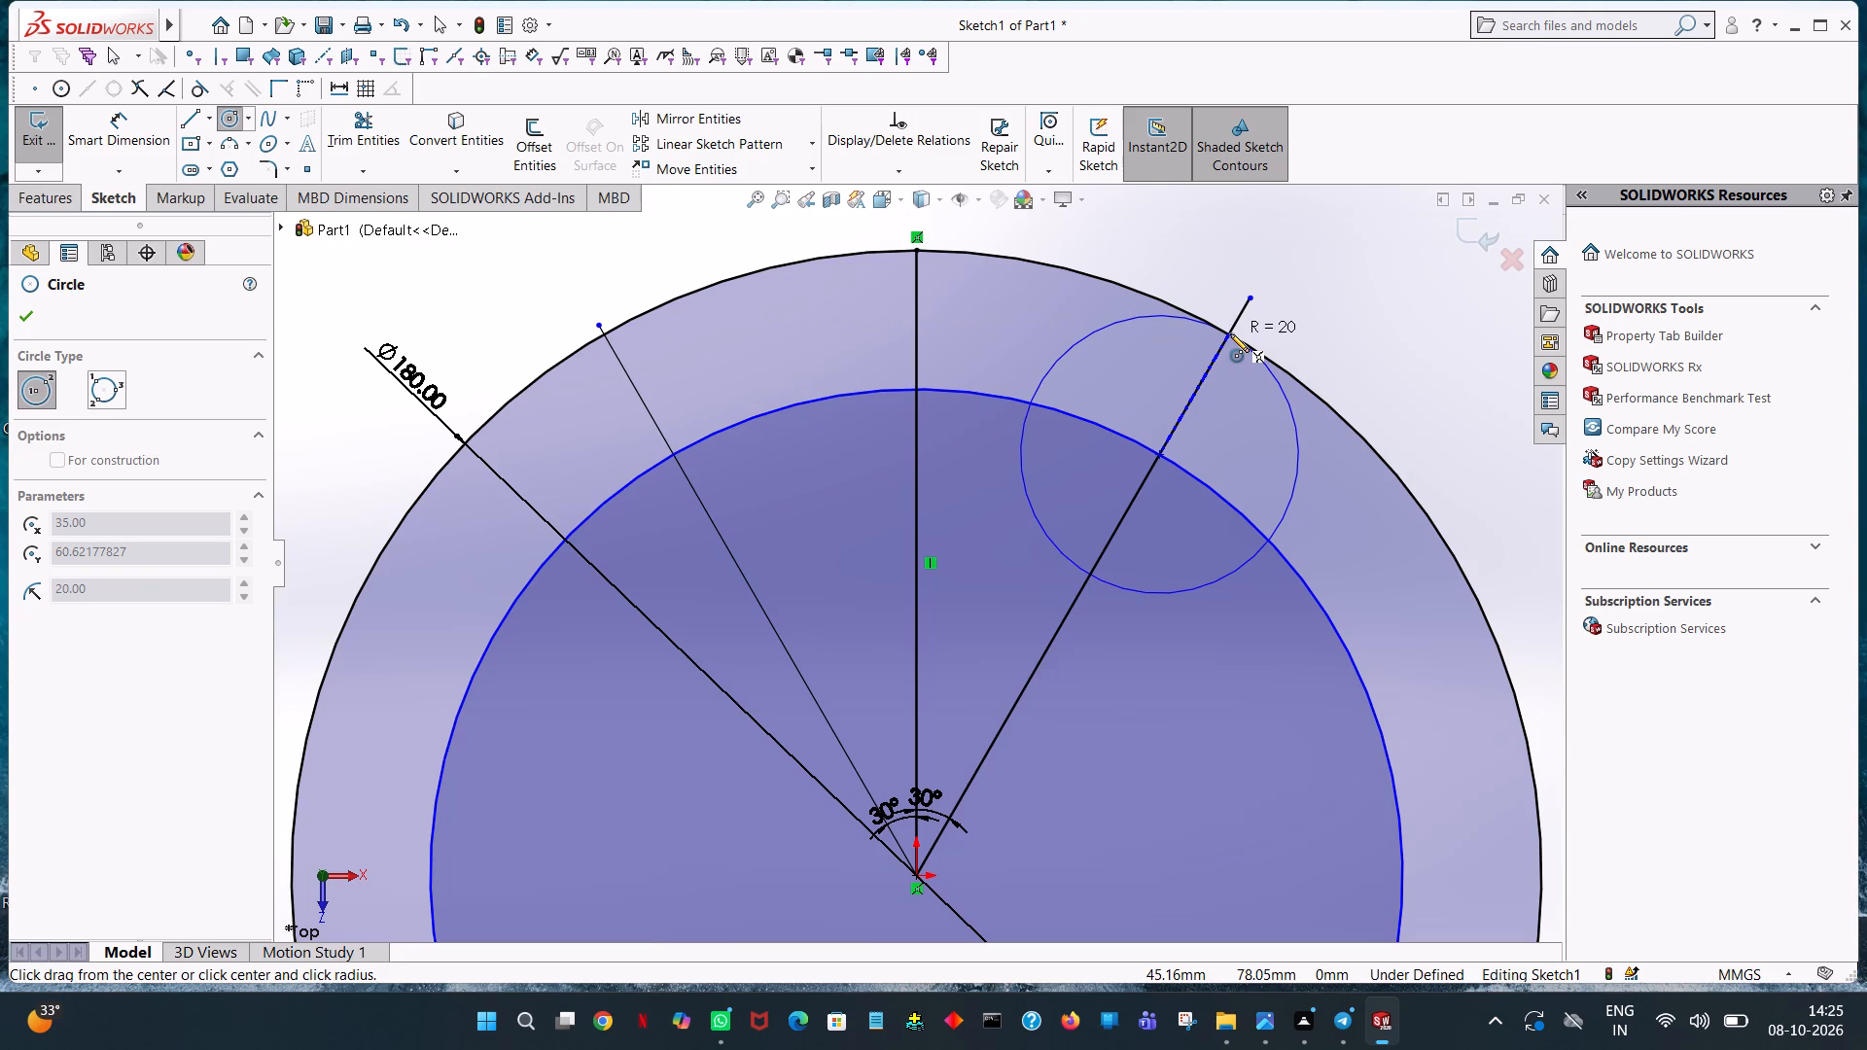
click(1230, 333)
right_click(1230, 333)
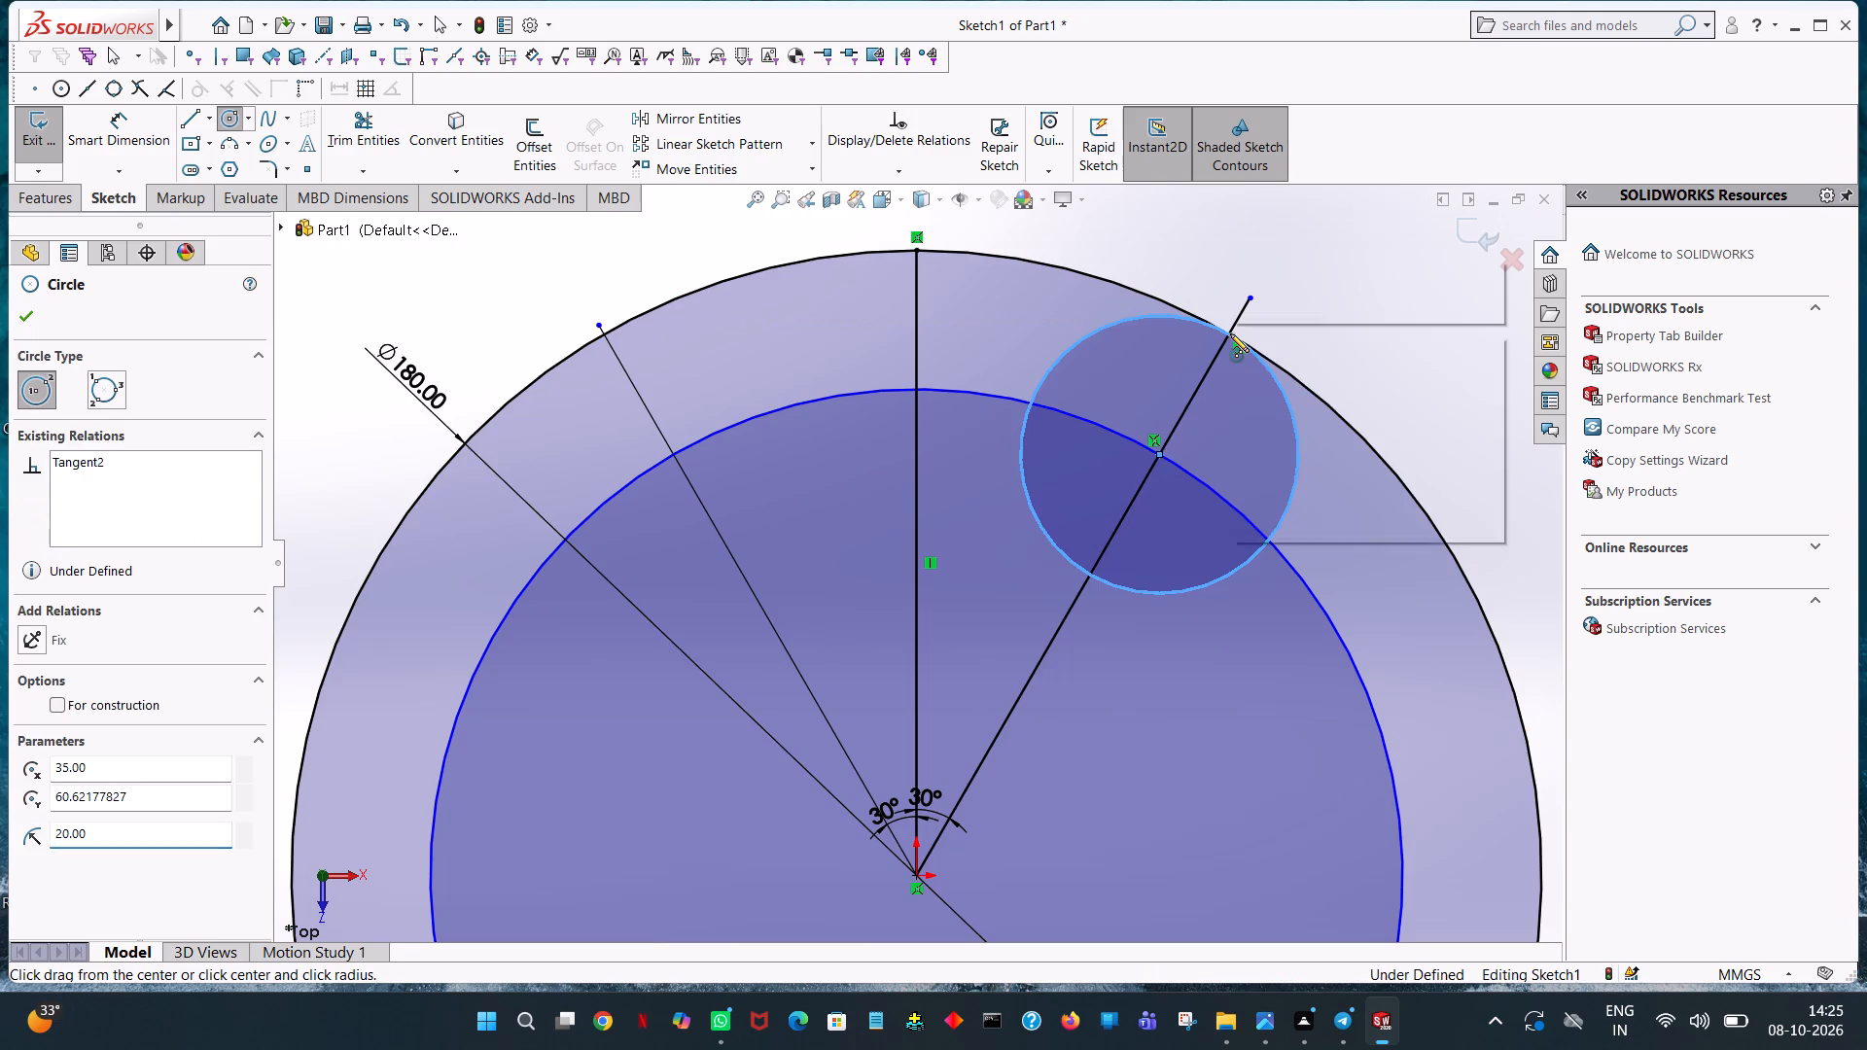
click(1259, 348)
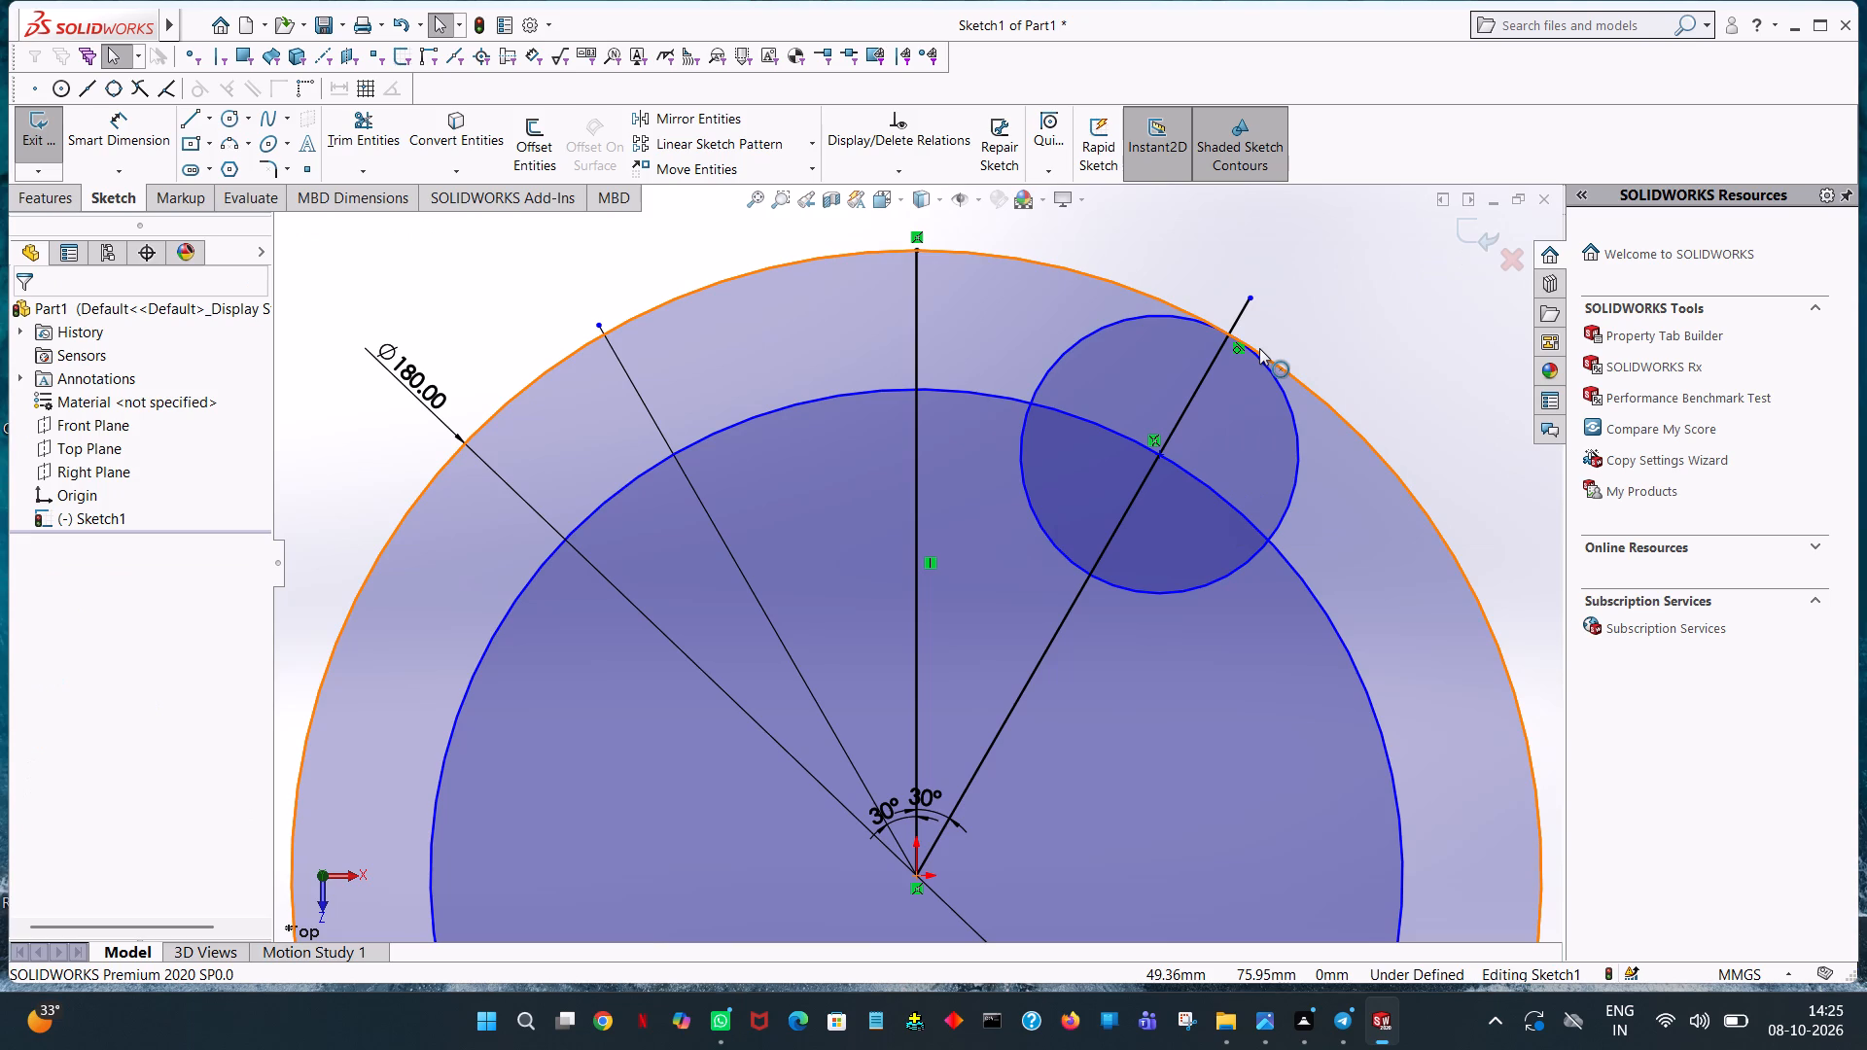
Trim away the half of the 20 mm radius circle that lies between the 60° line and the vertical line.
drag(360, 120, 368, 148)
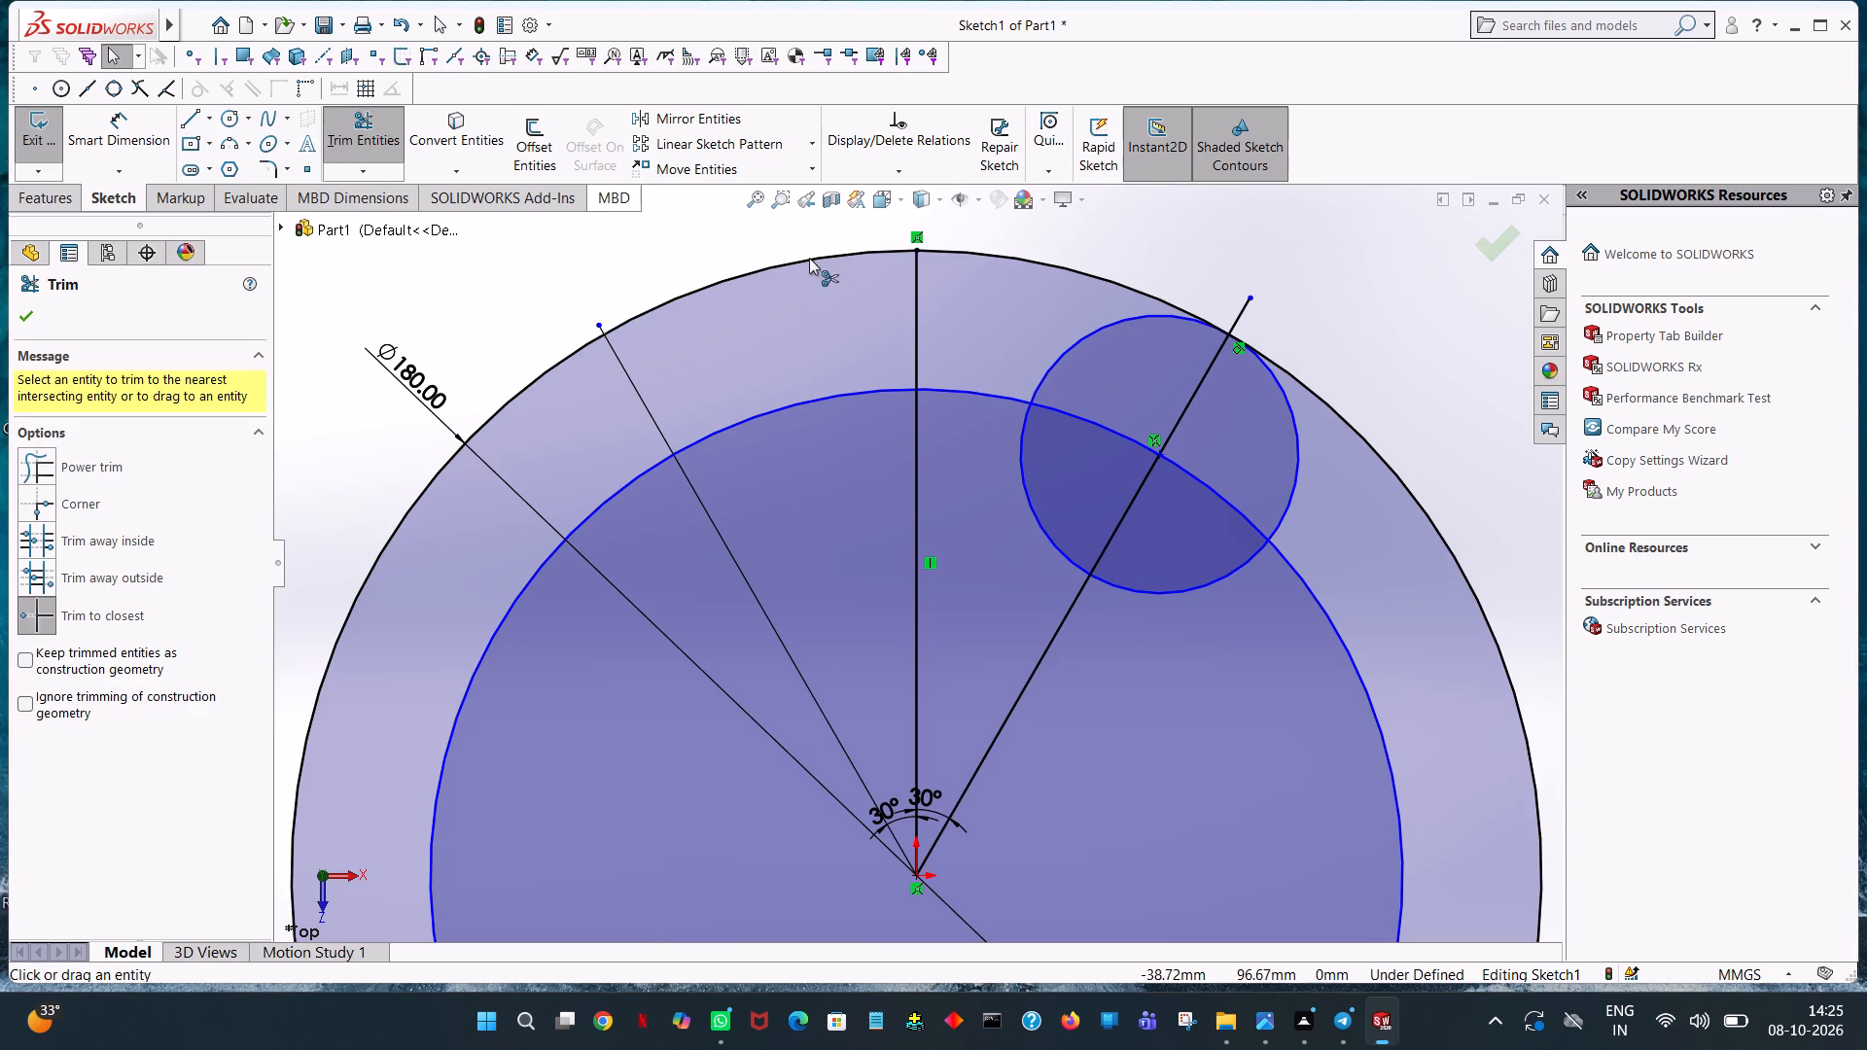
click(1093, 335)
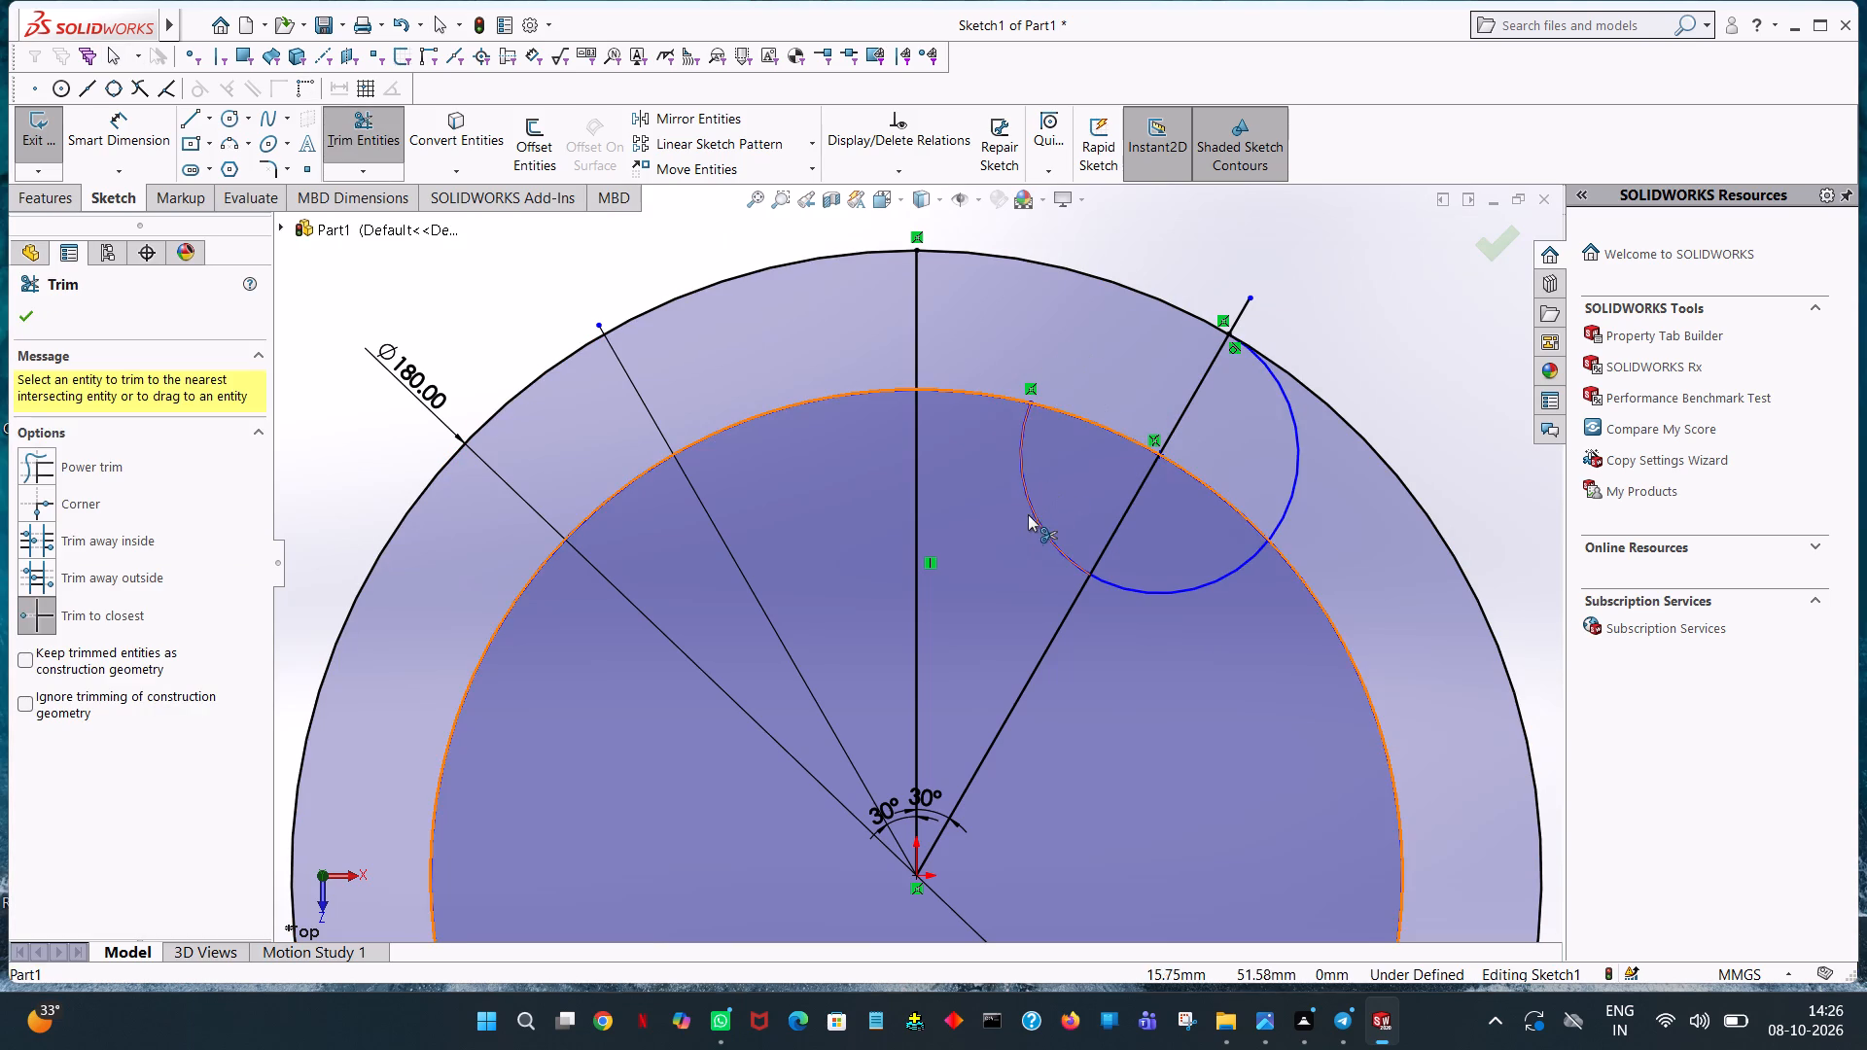
click(1033, 507)
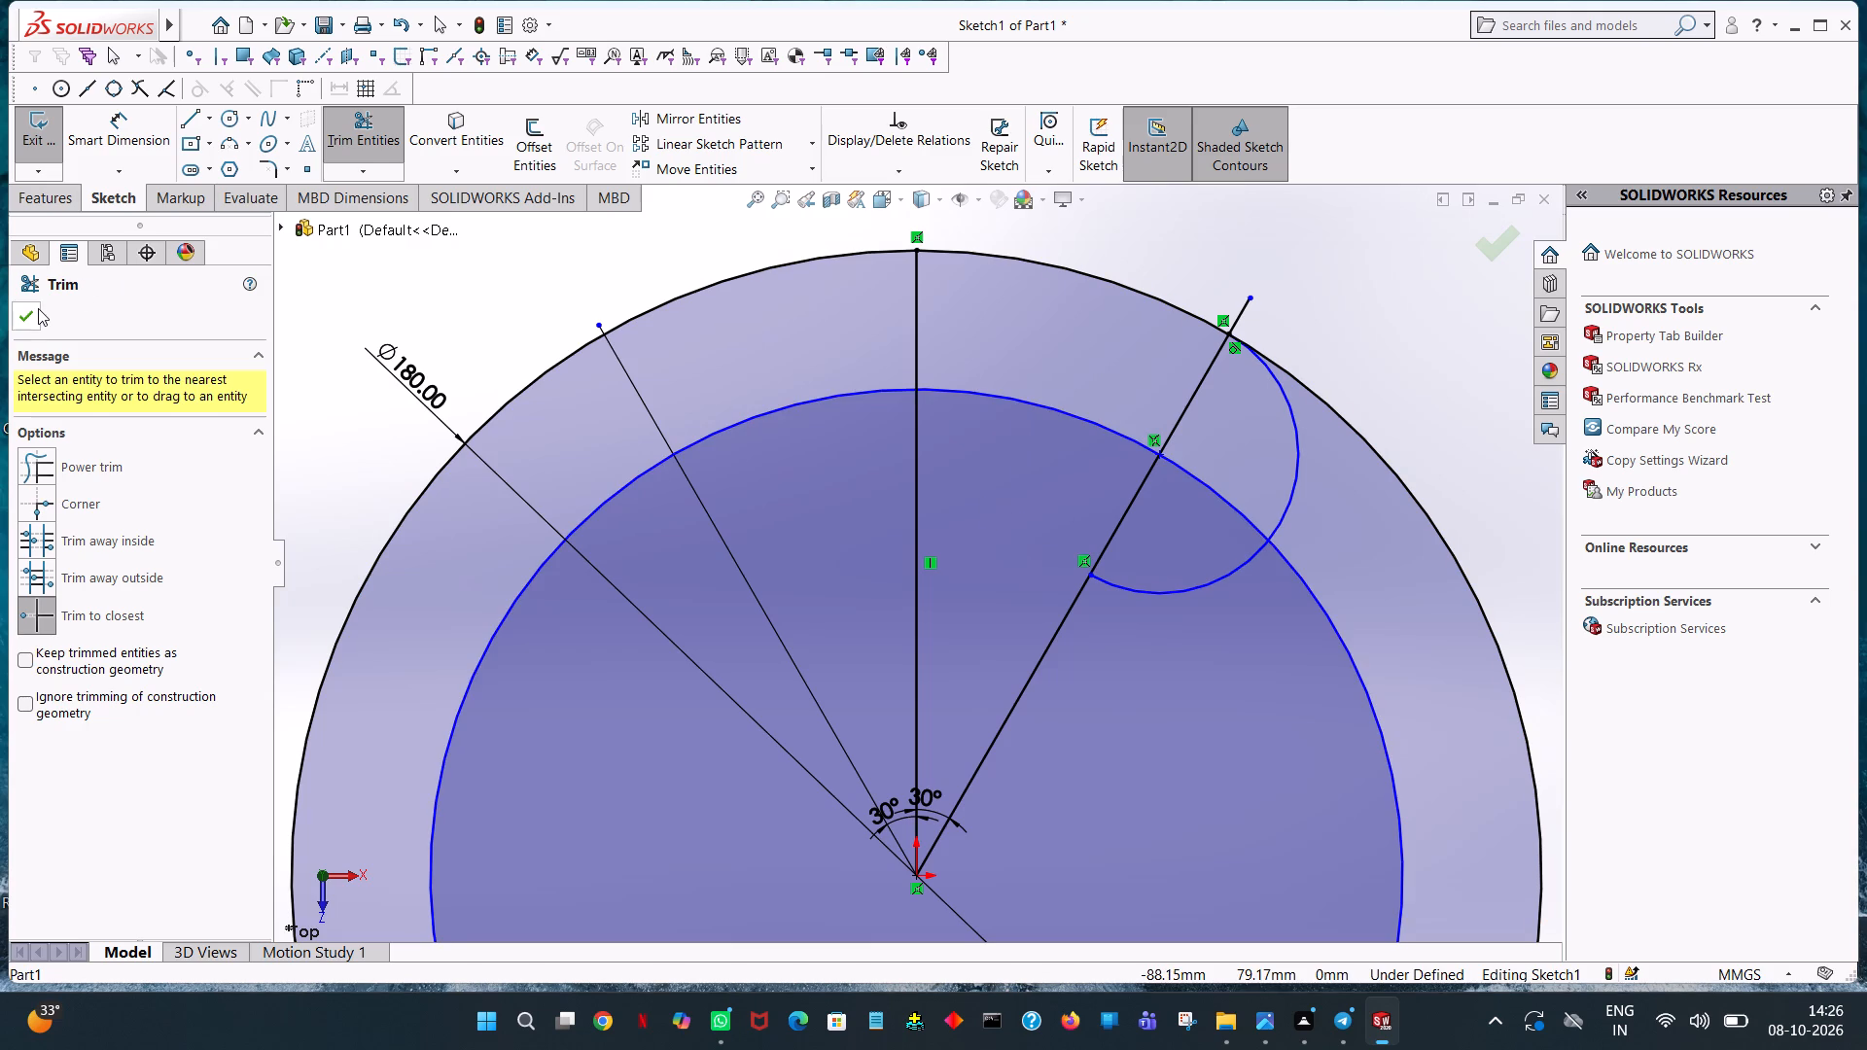
click(38, 308)
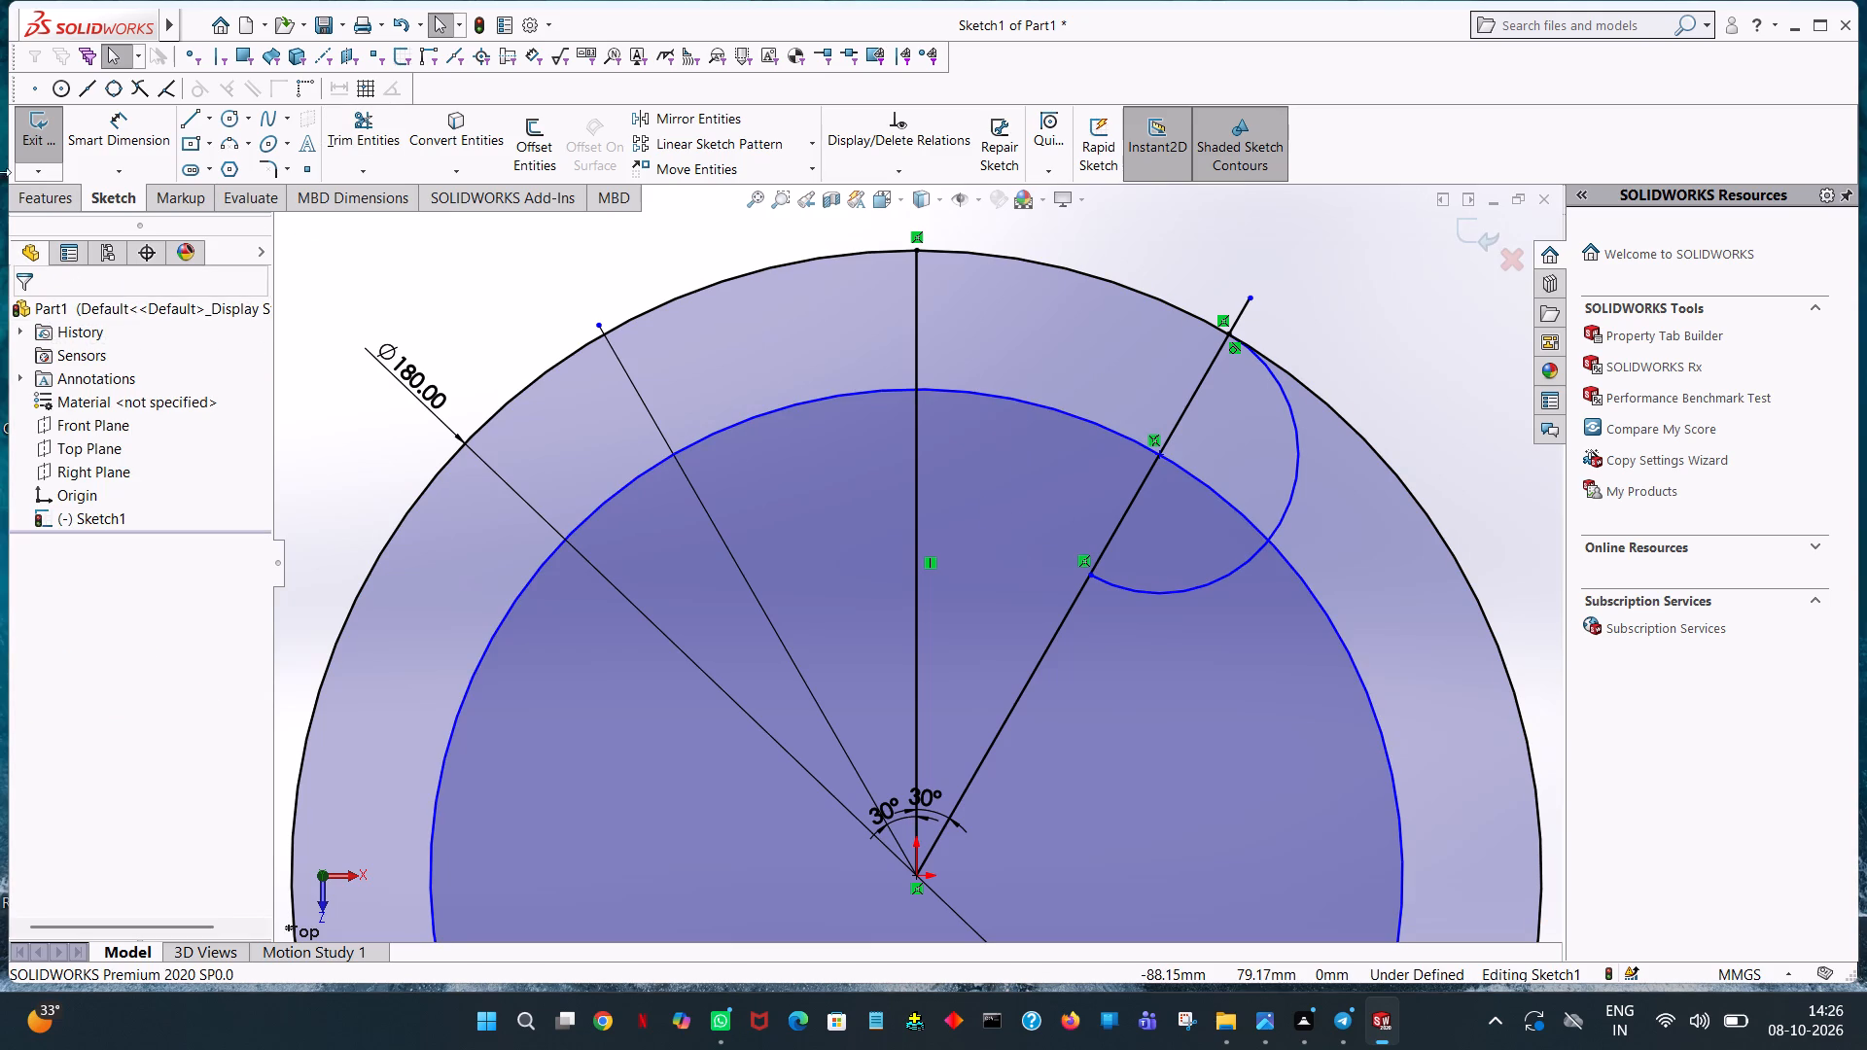
Sketch a 10.50 mm radius circle centred where the 60° line crosses the 70 mm radius circle.
click(232, 117)
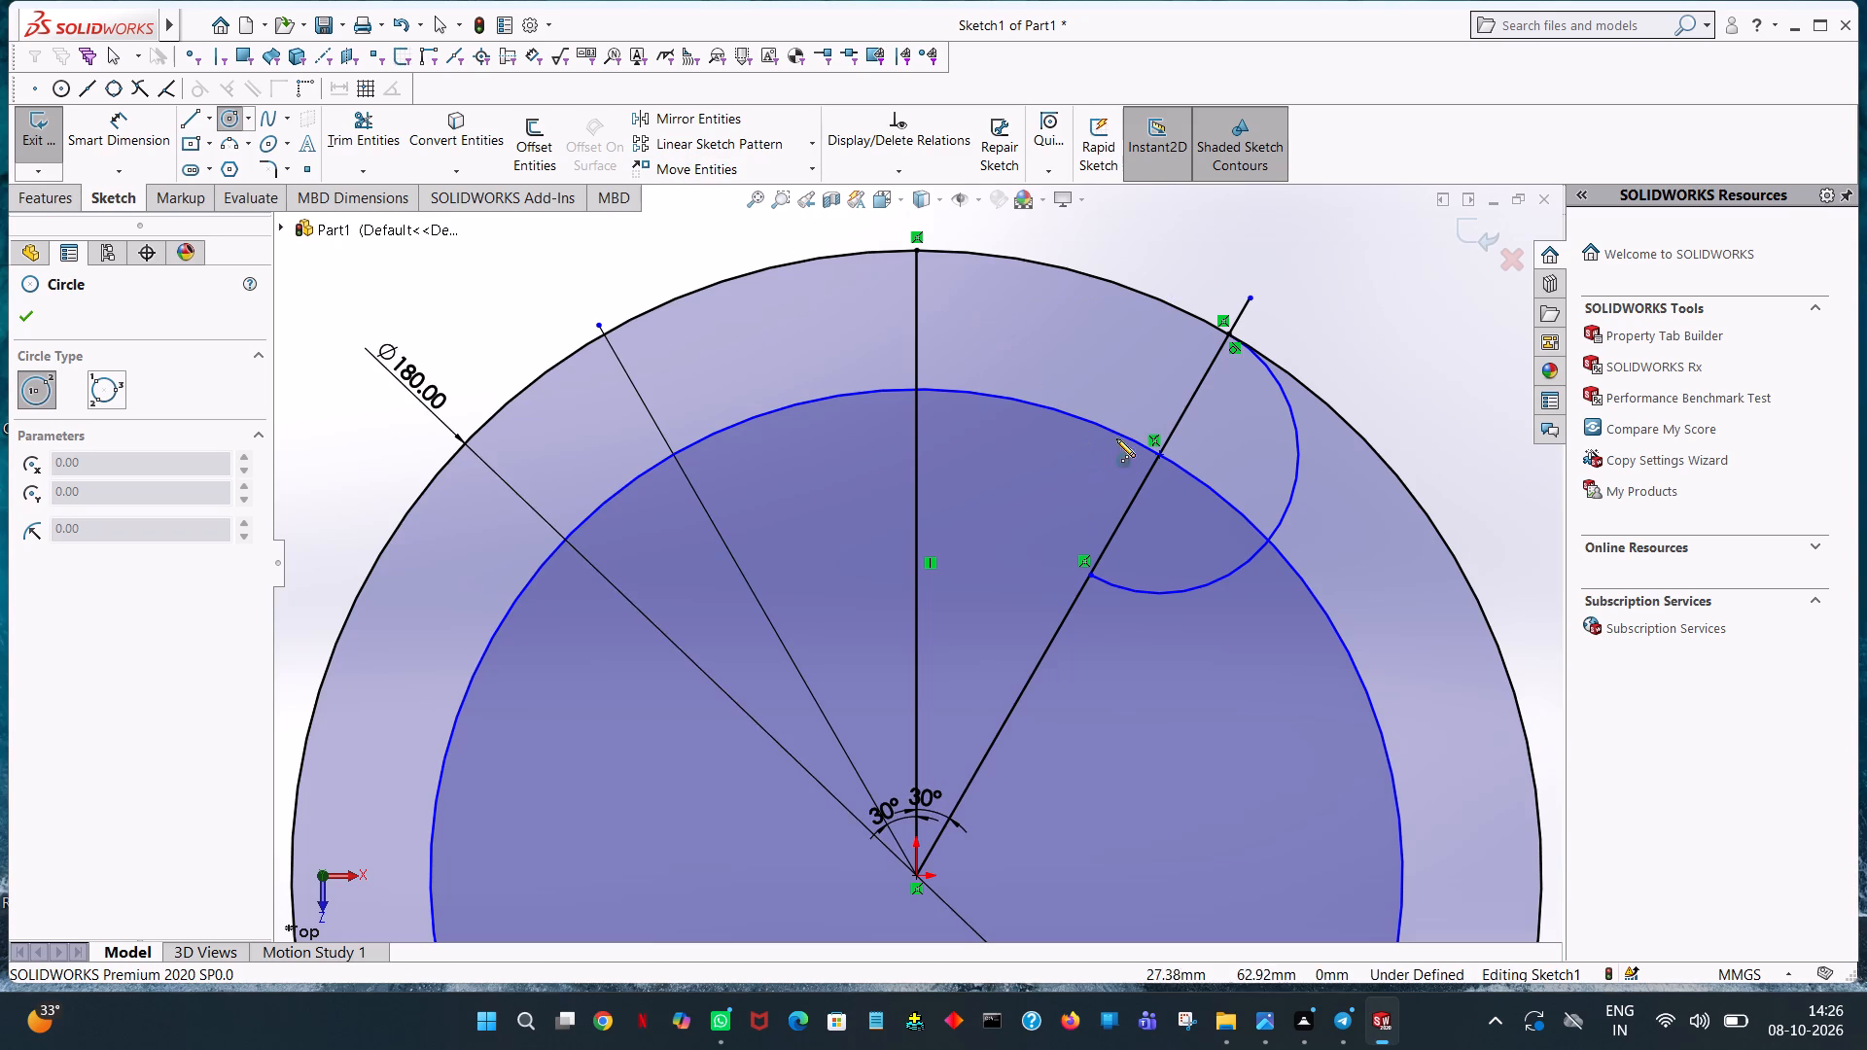
click(1157, 455)
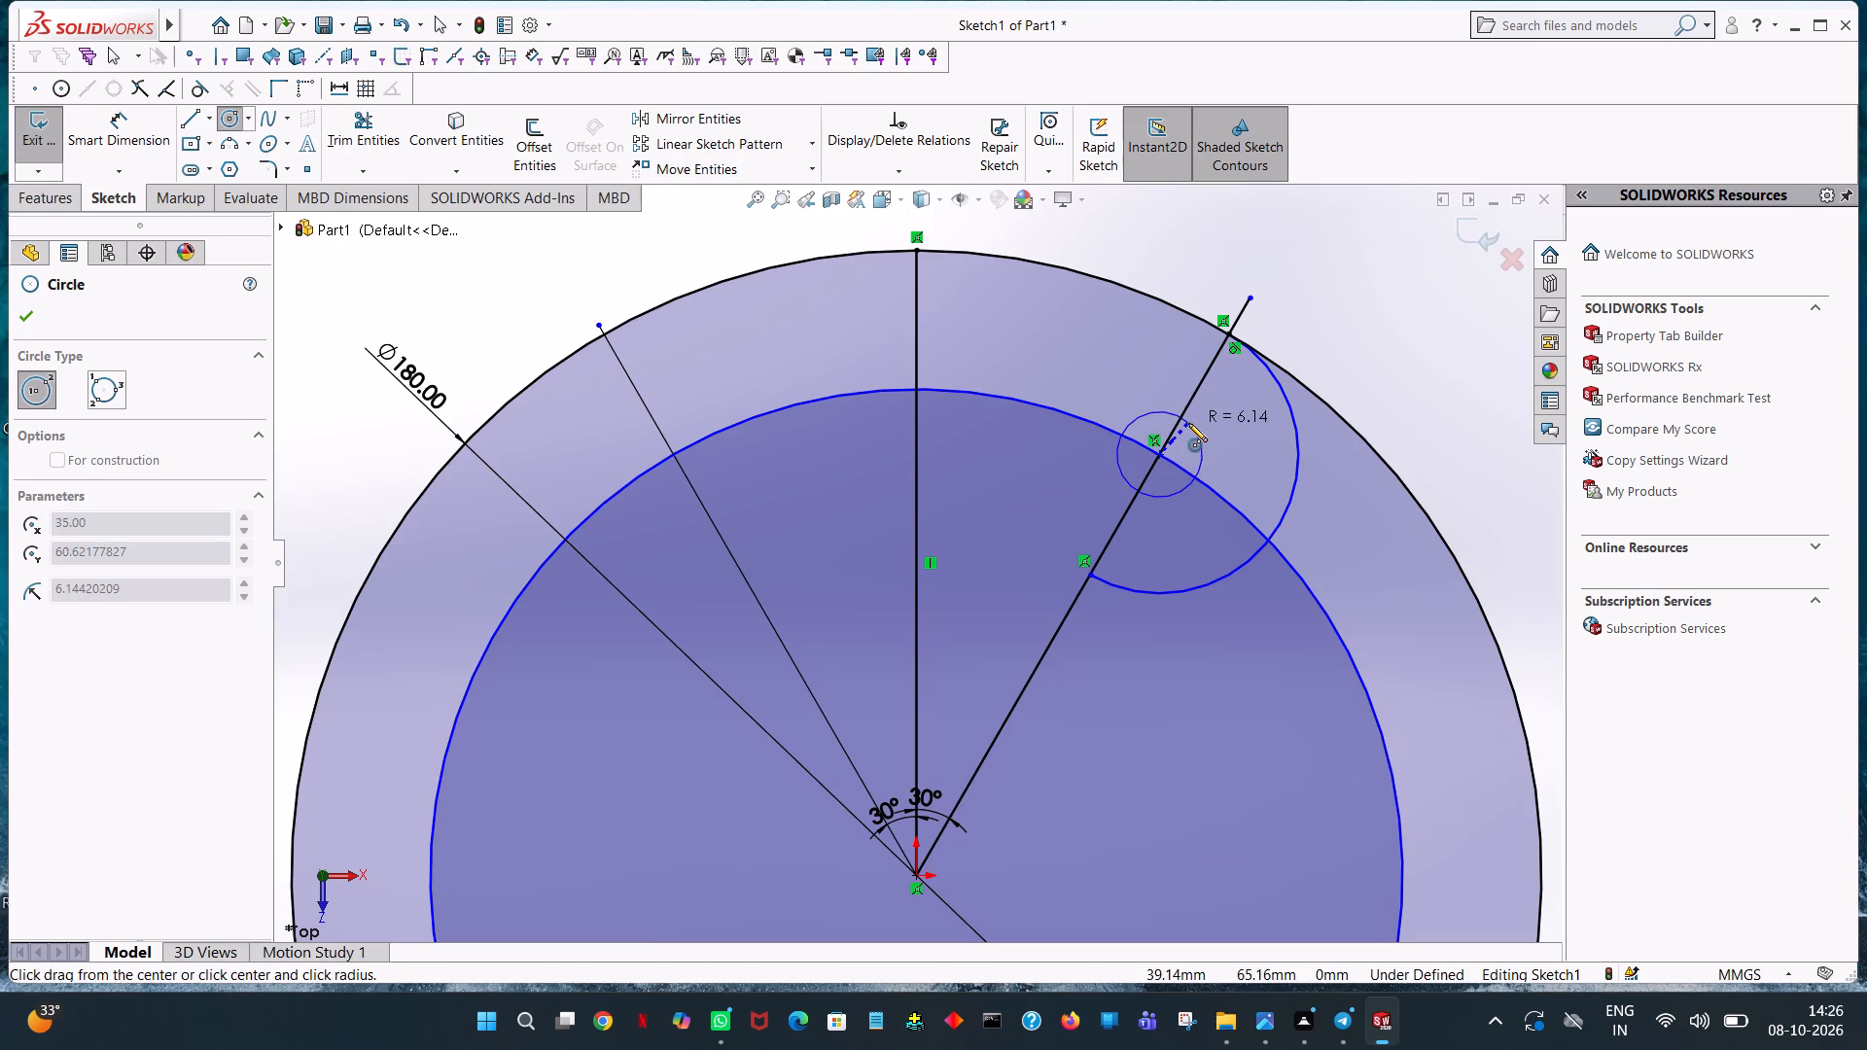
click(1188, 423)
text(10.50)
key(Return)
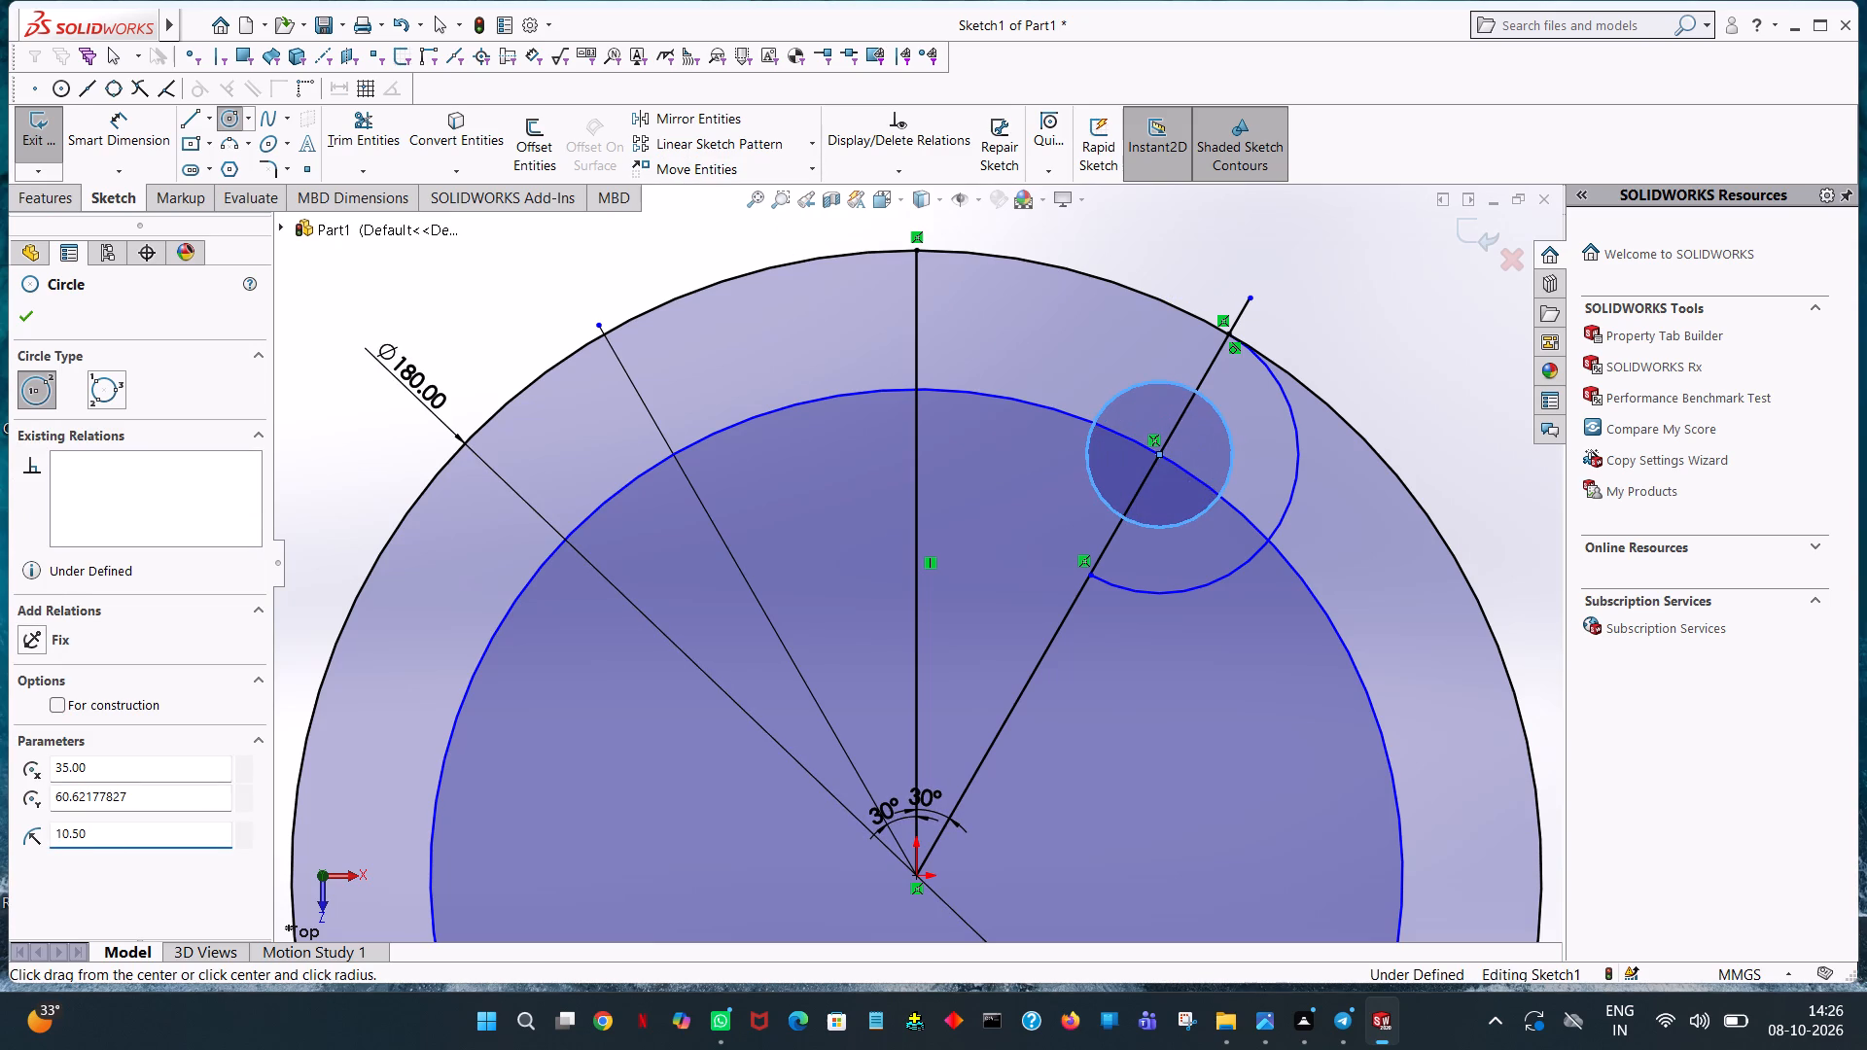
right_click(1188, 423)
click(1241, 446)
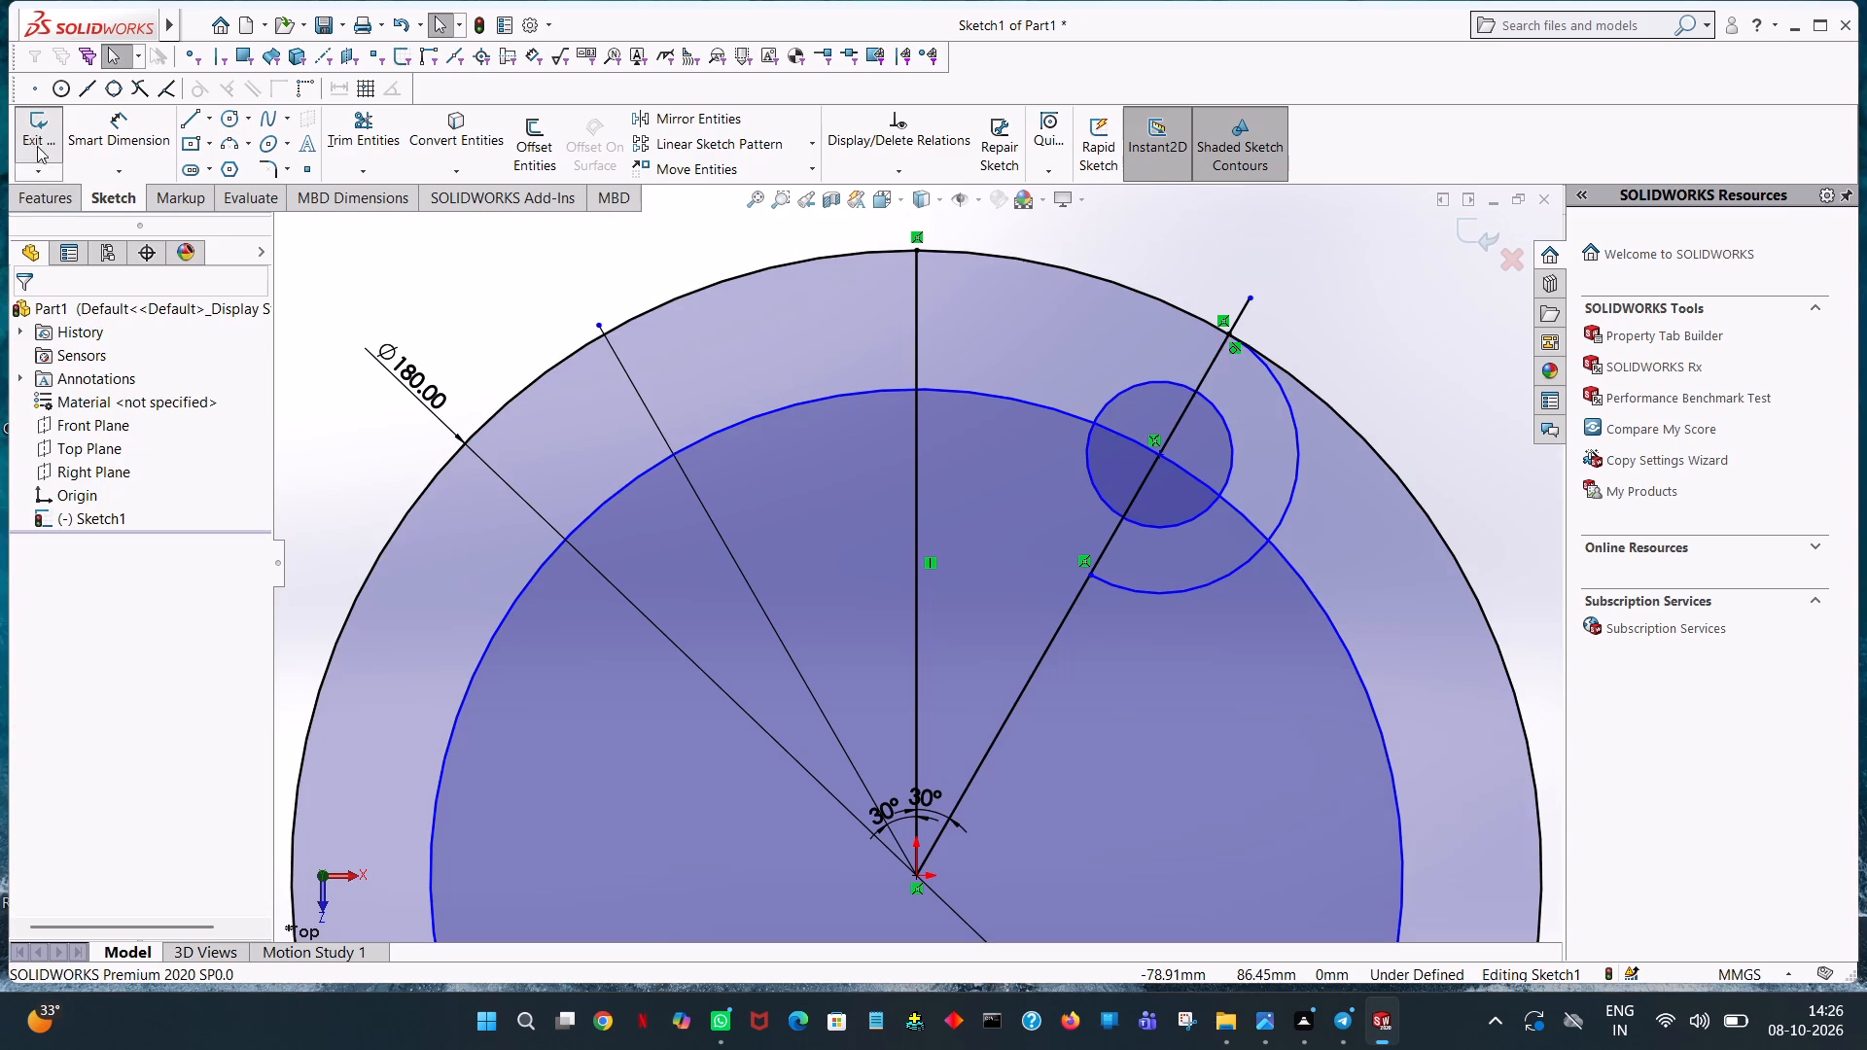
Trim away the half of the 10.50 mm radius circle that lies between the 60° line and the vertical line.
click(353, 144)
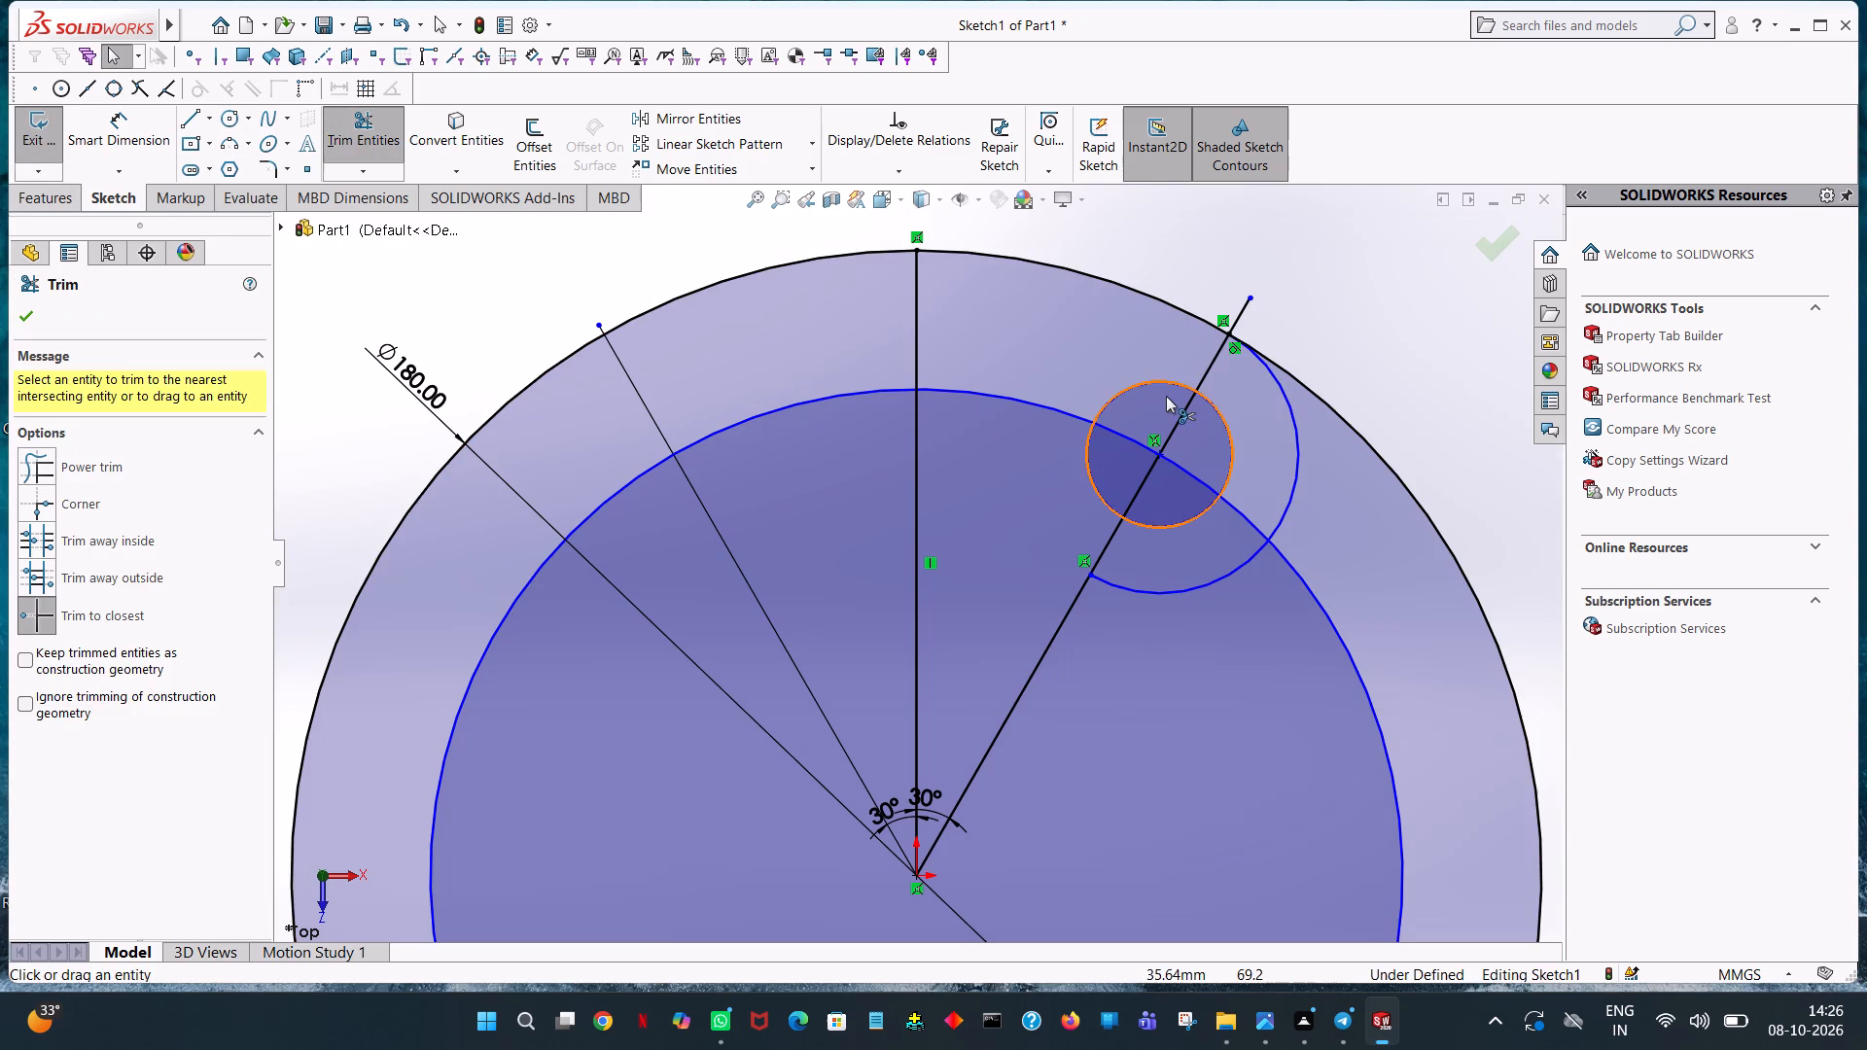
click(1155, 383)
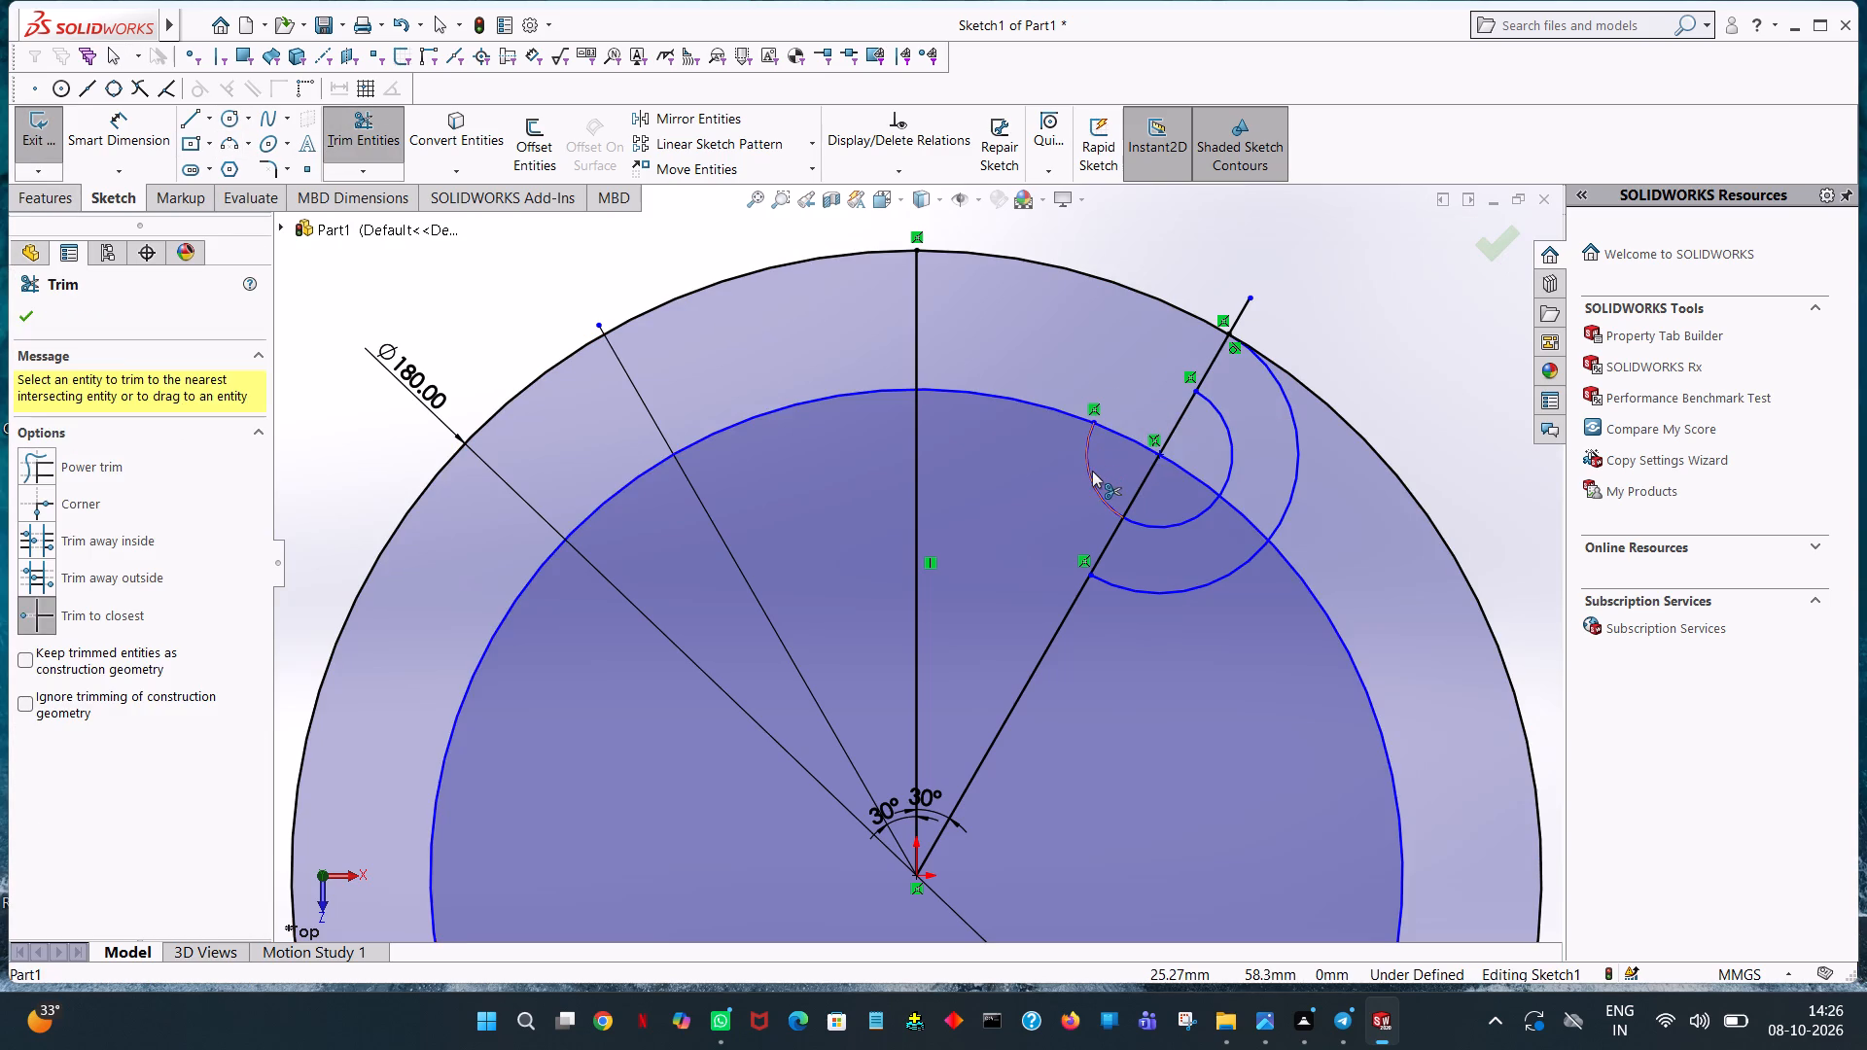
click(1092, 471)
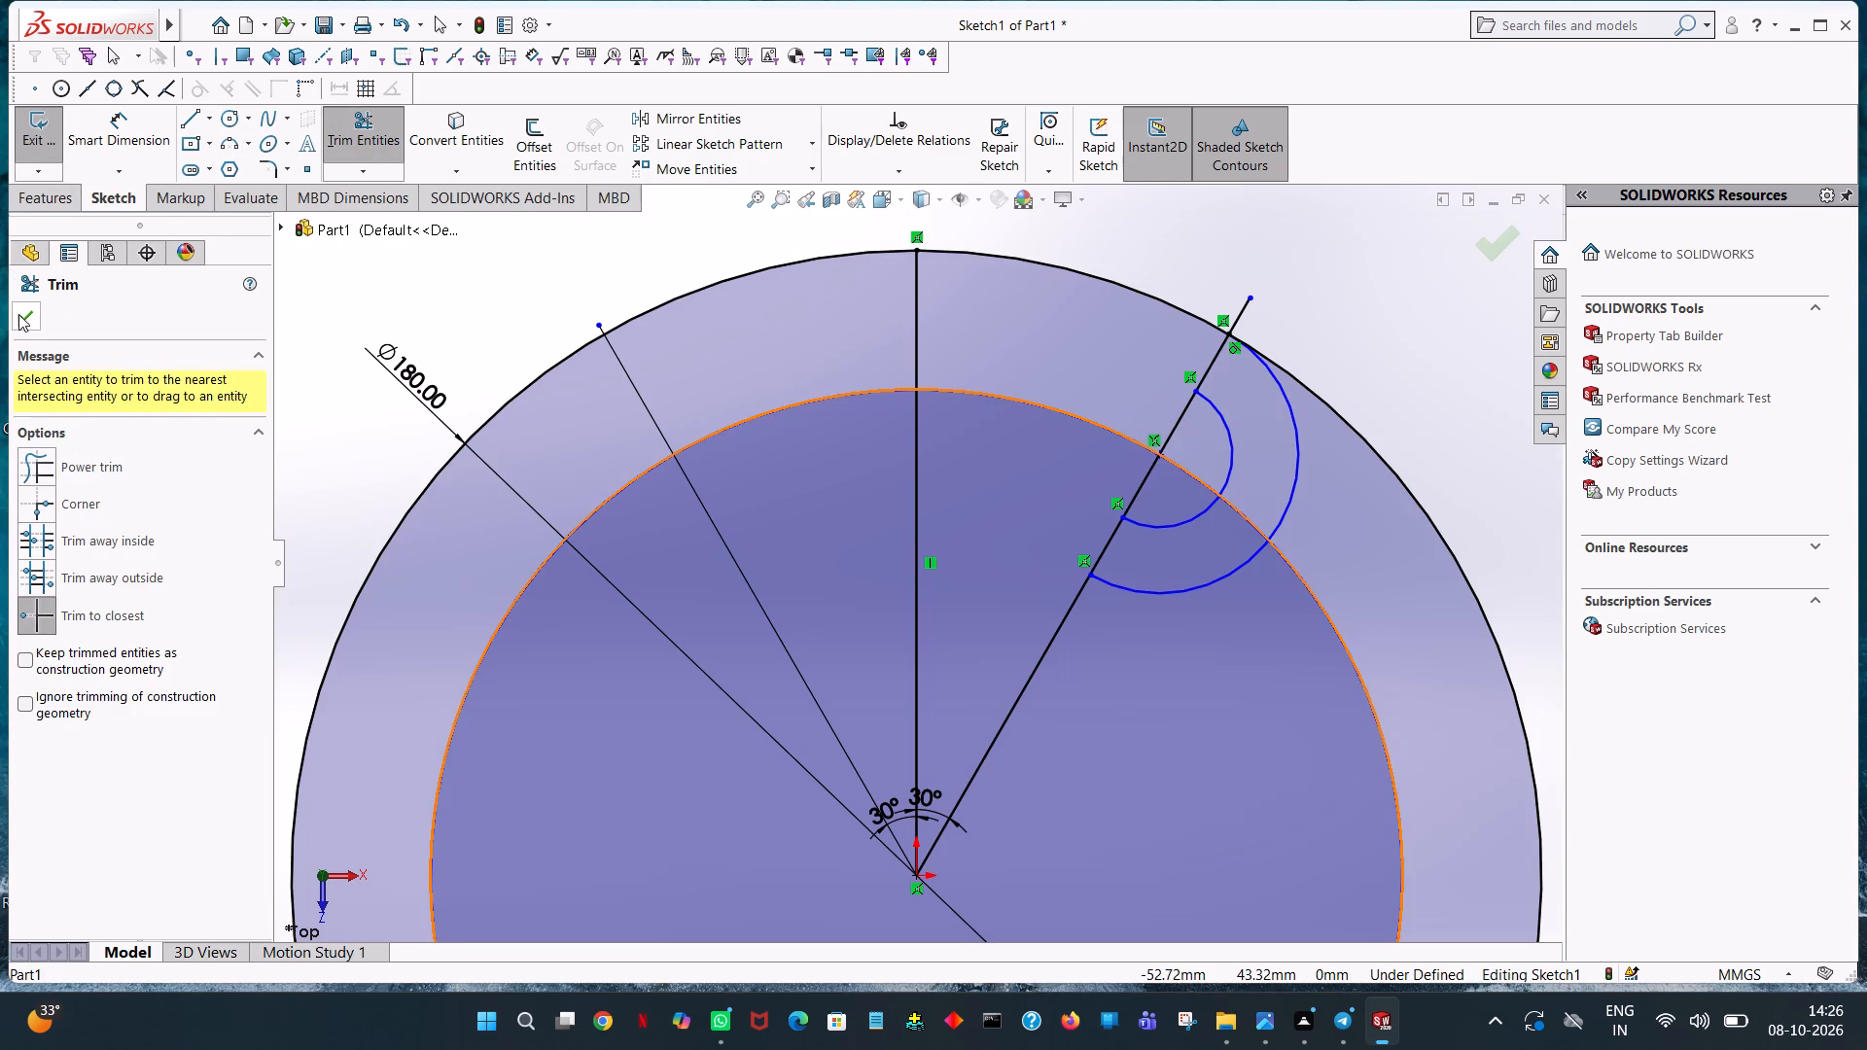
click(18, 312)
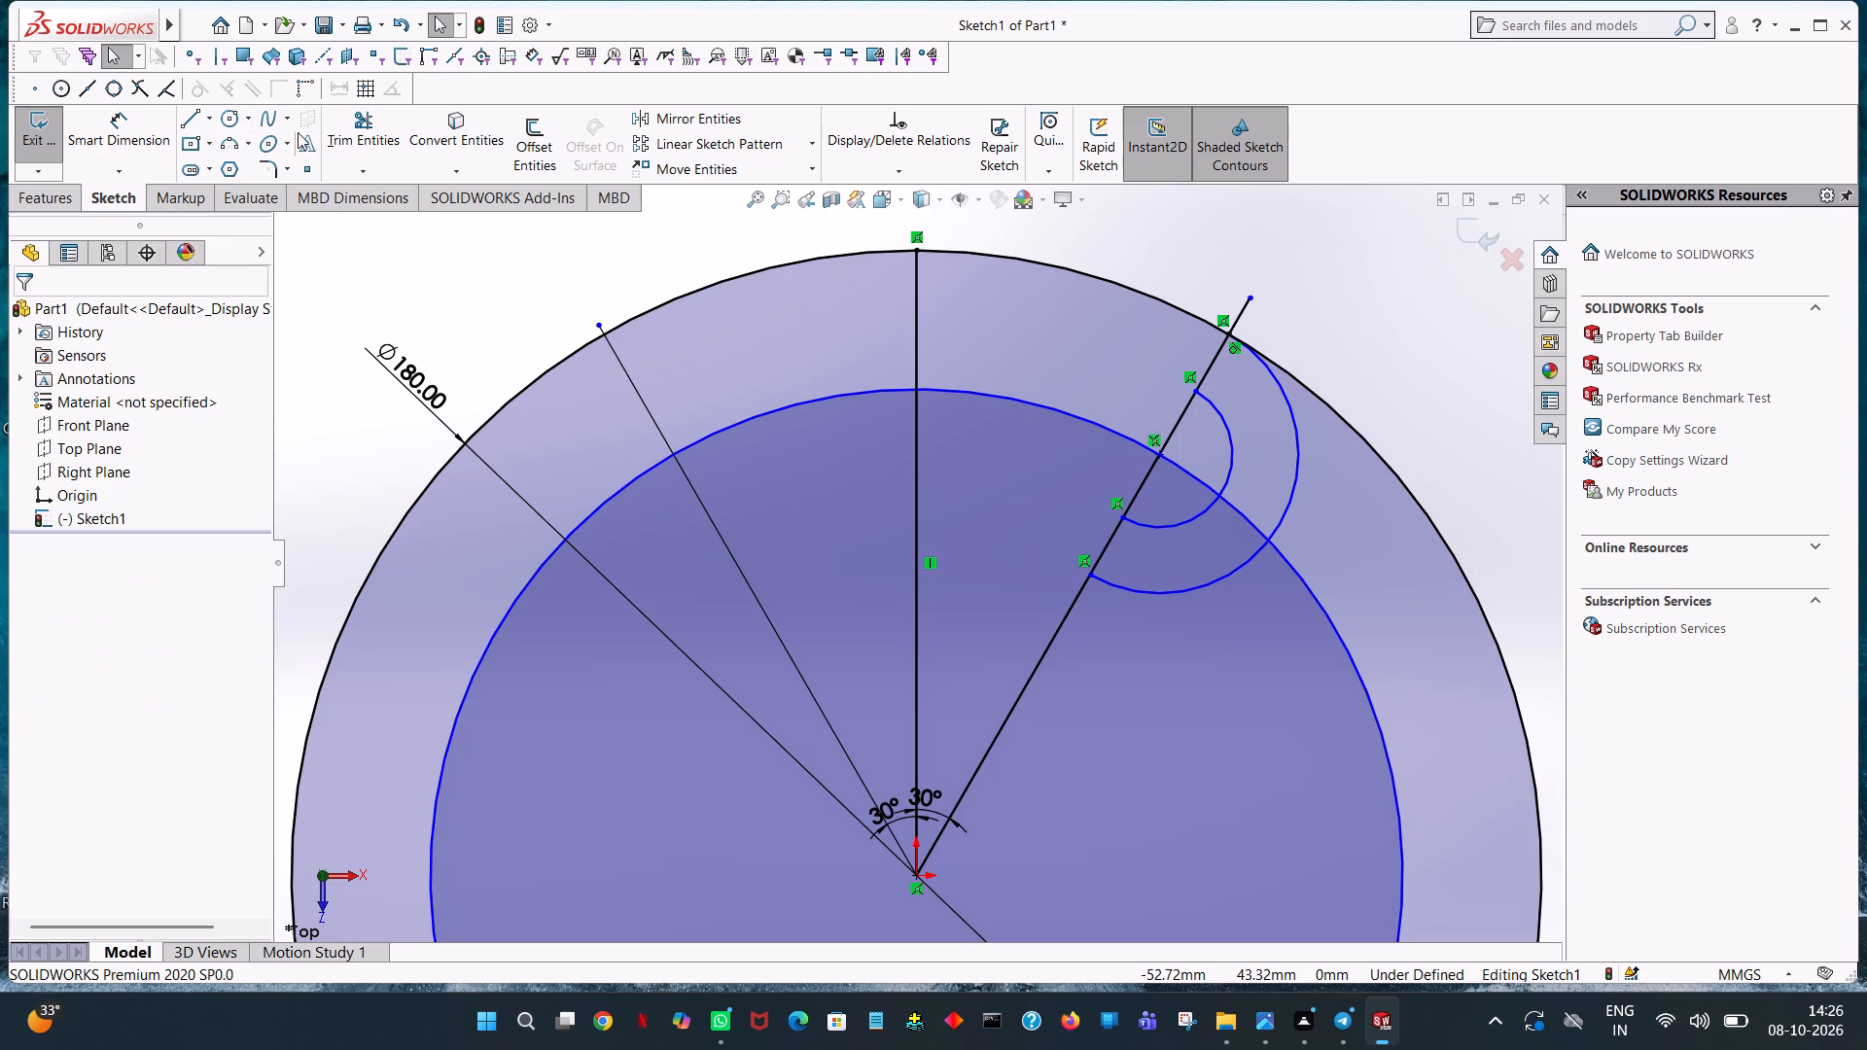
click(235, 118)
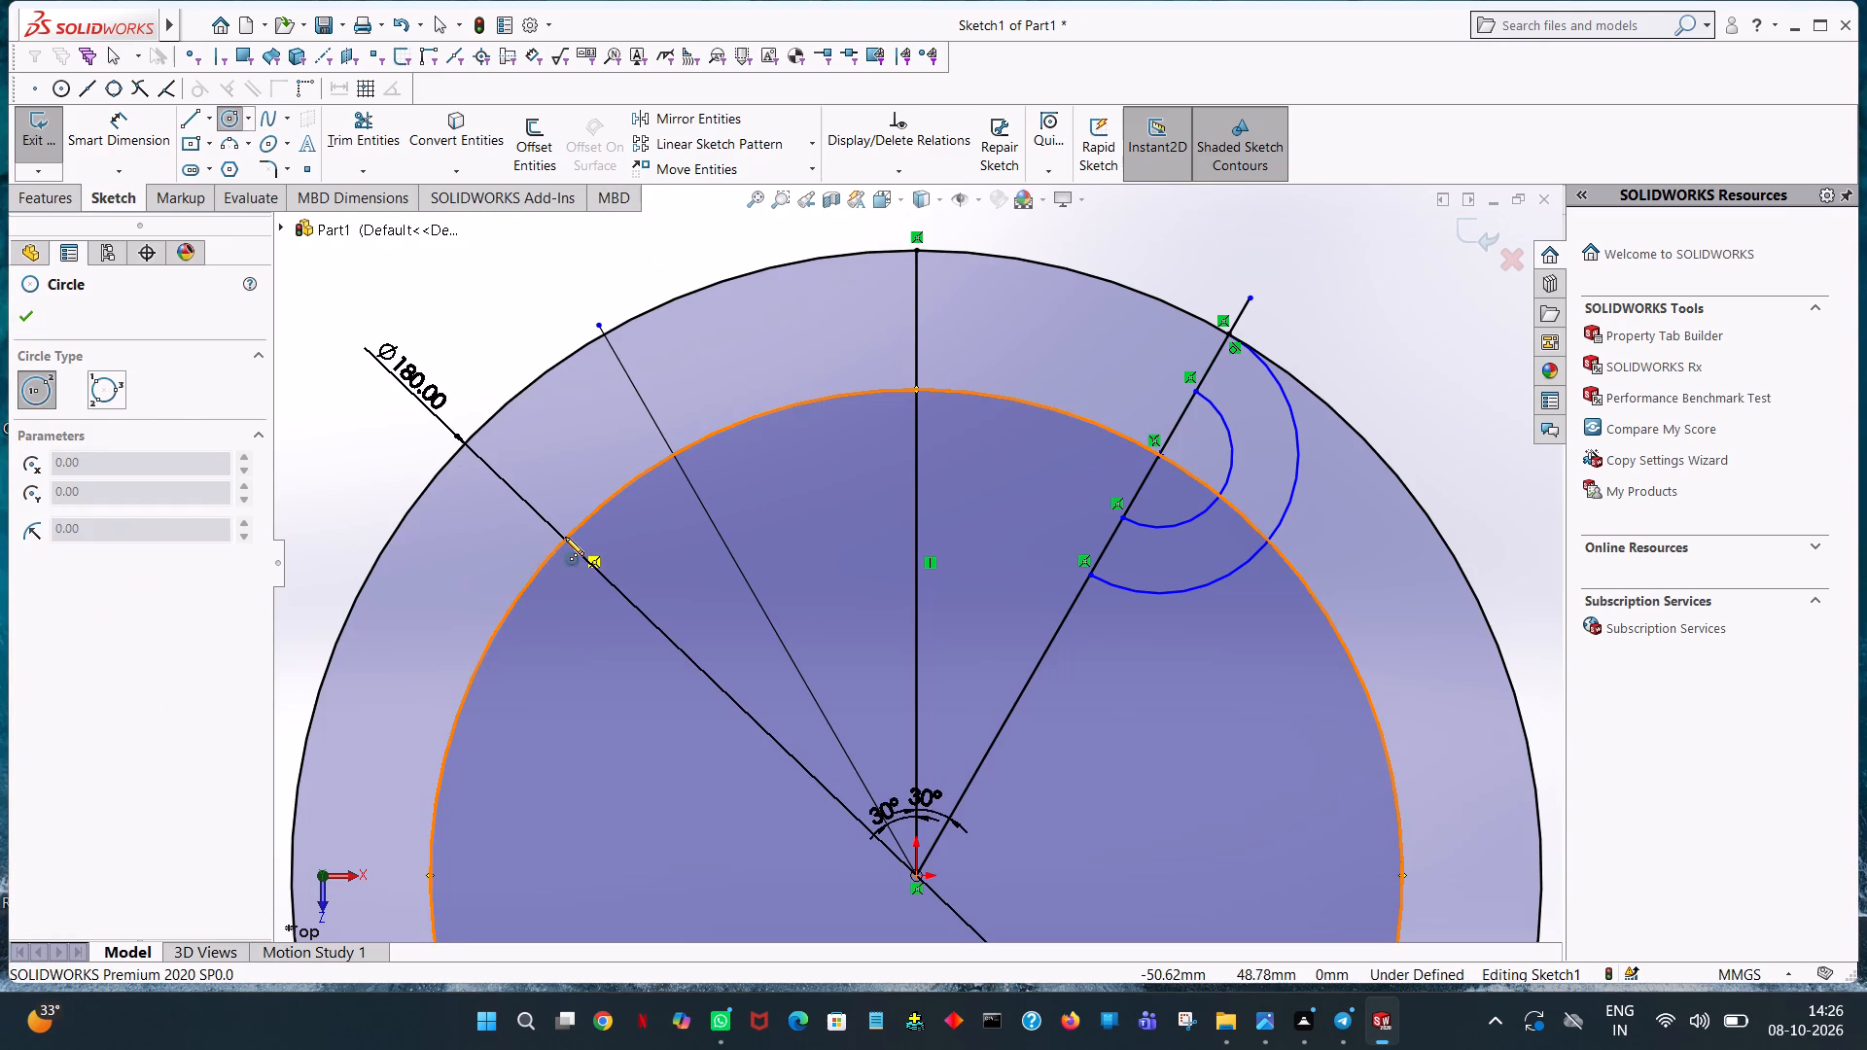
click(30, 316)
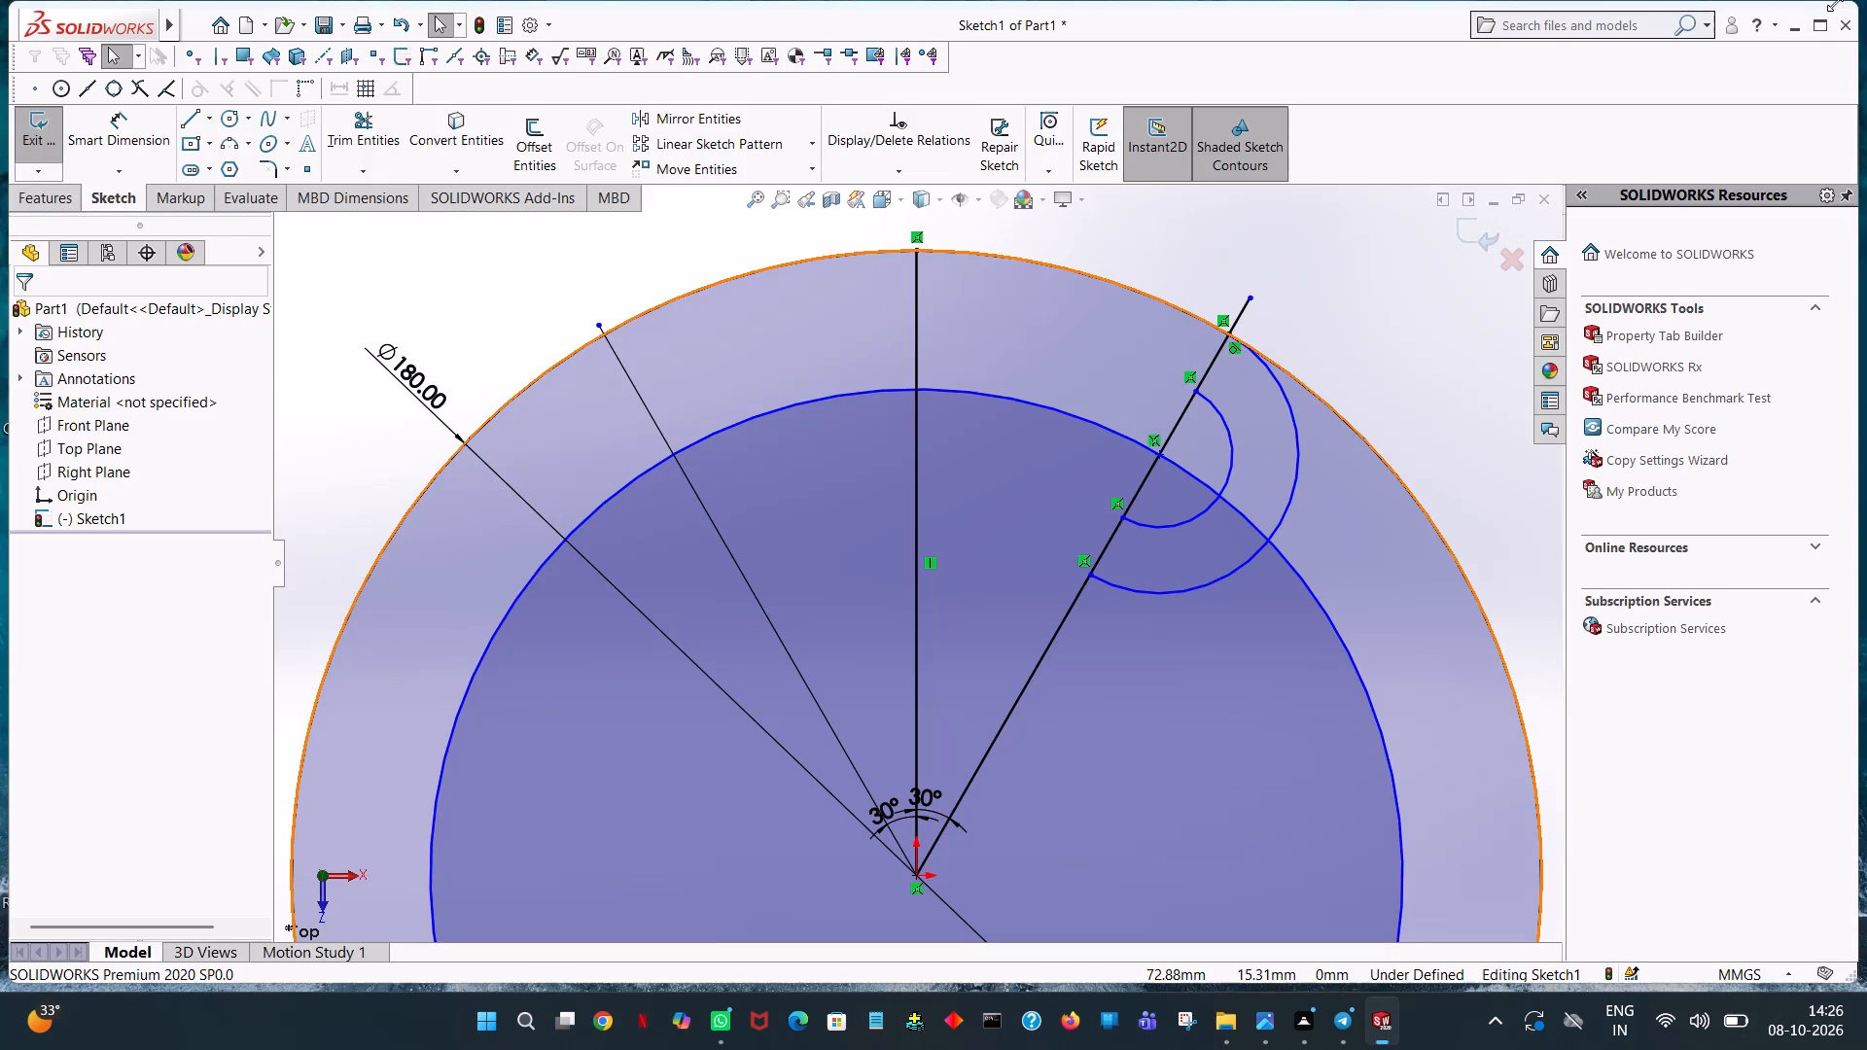
Maximize the SOLIDWORKS window.
click(1817, 35)
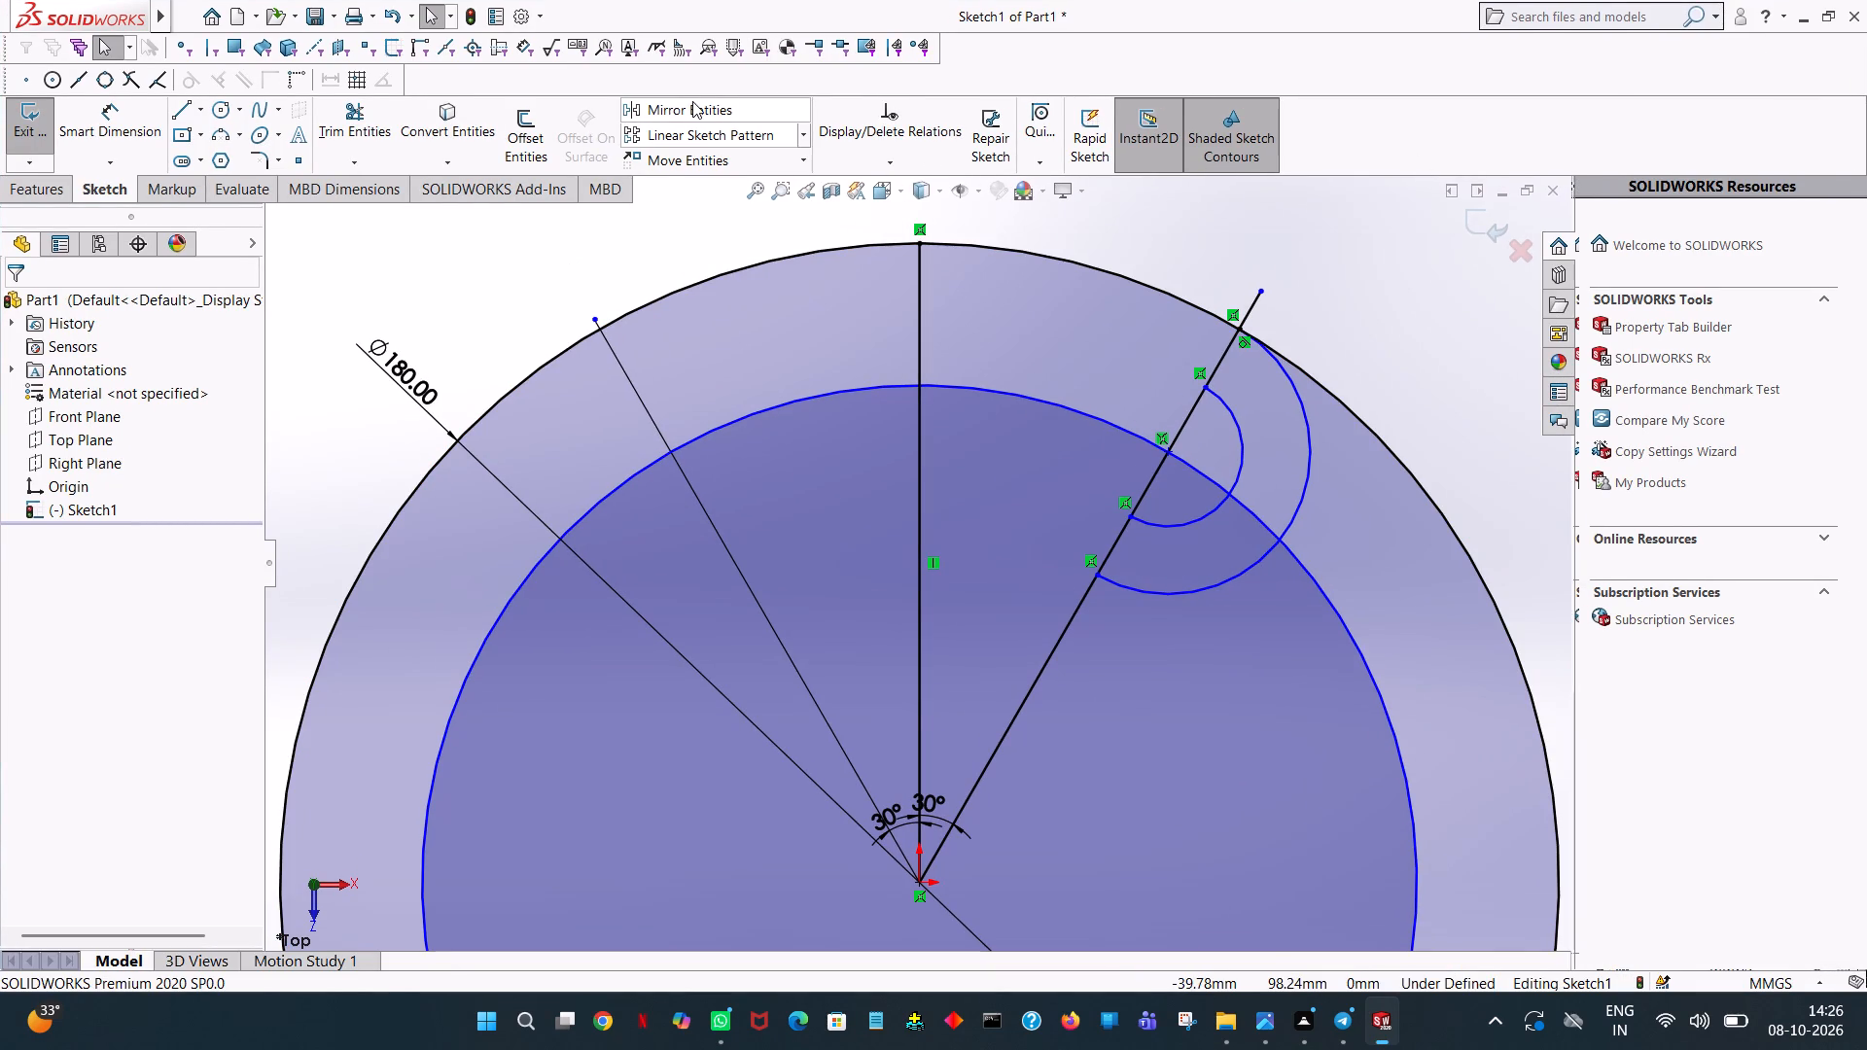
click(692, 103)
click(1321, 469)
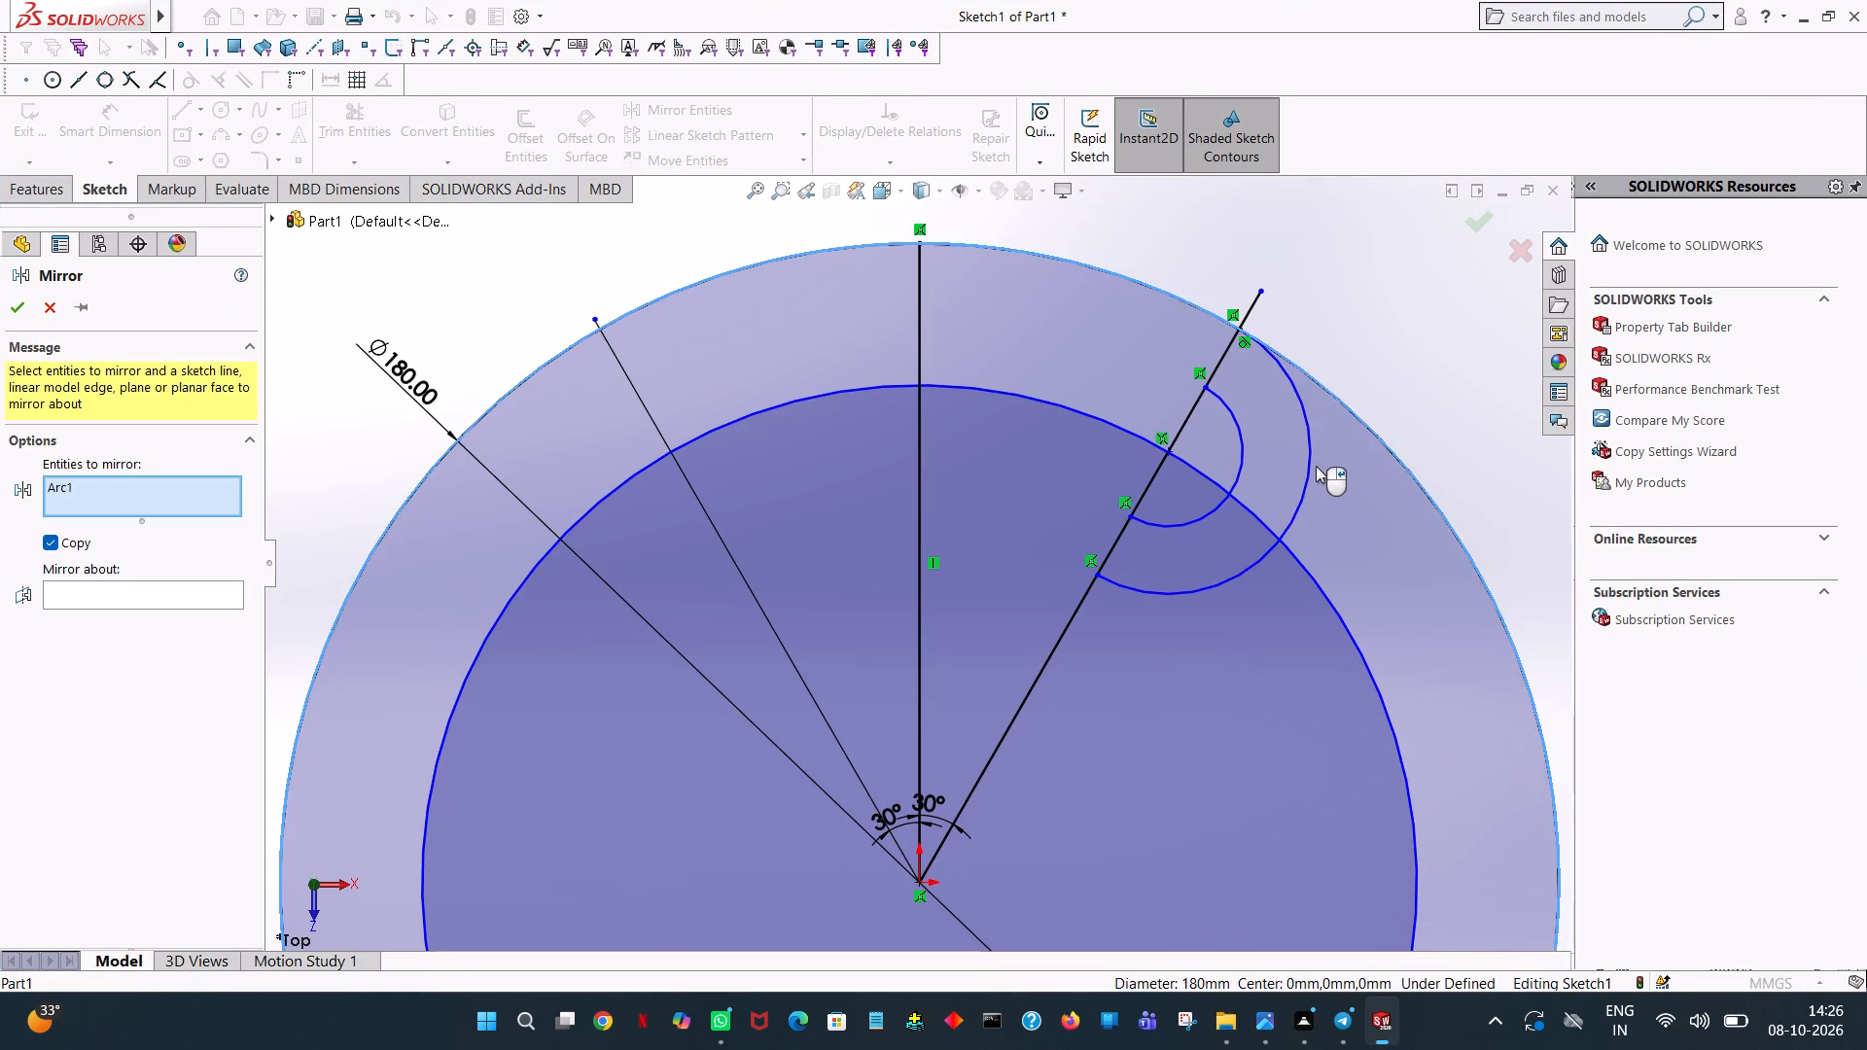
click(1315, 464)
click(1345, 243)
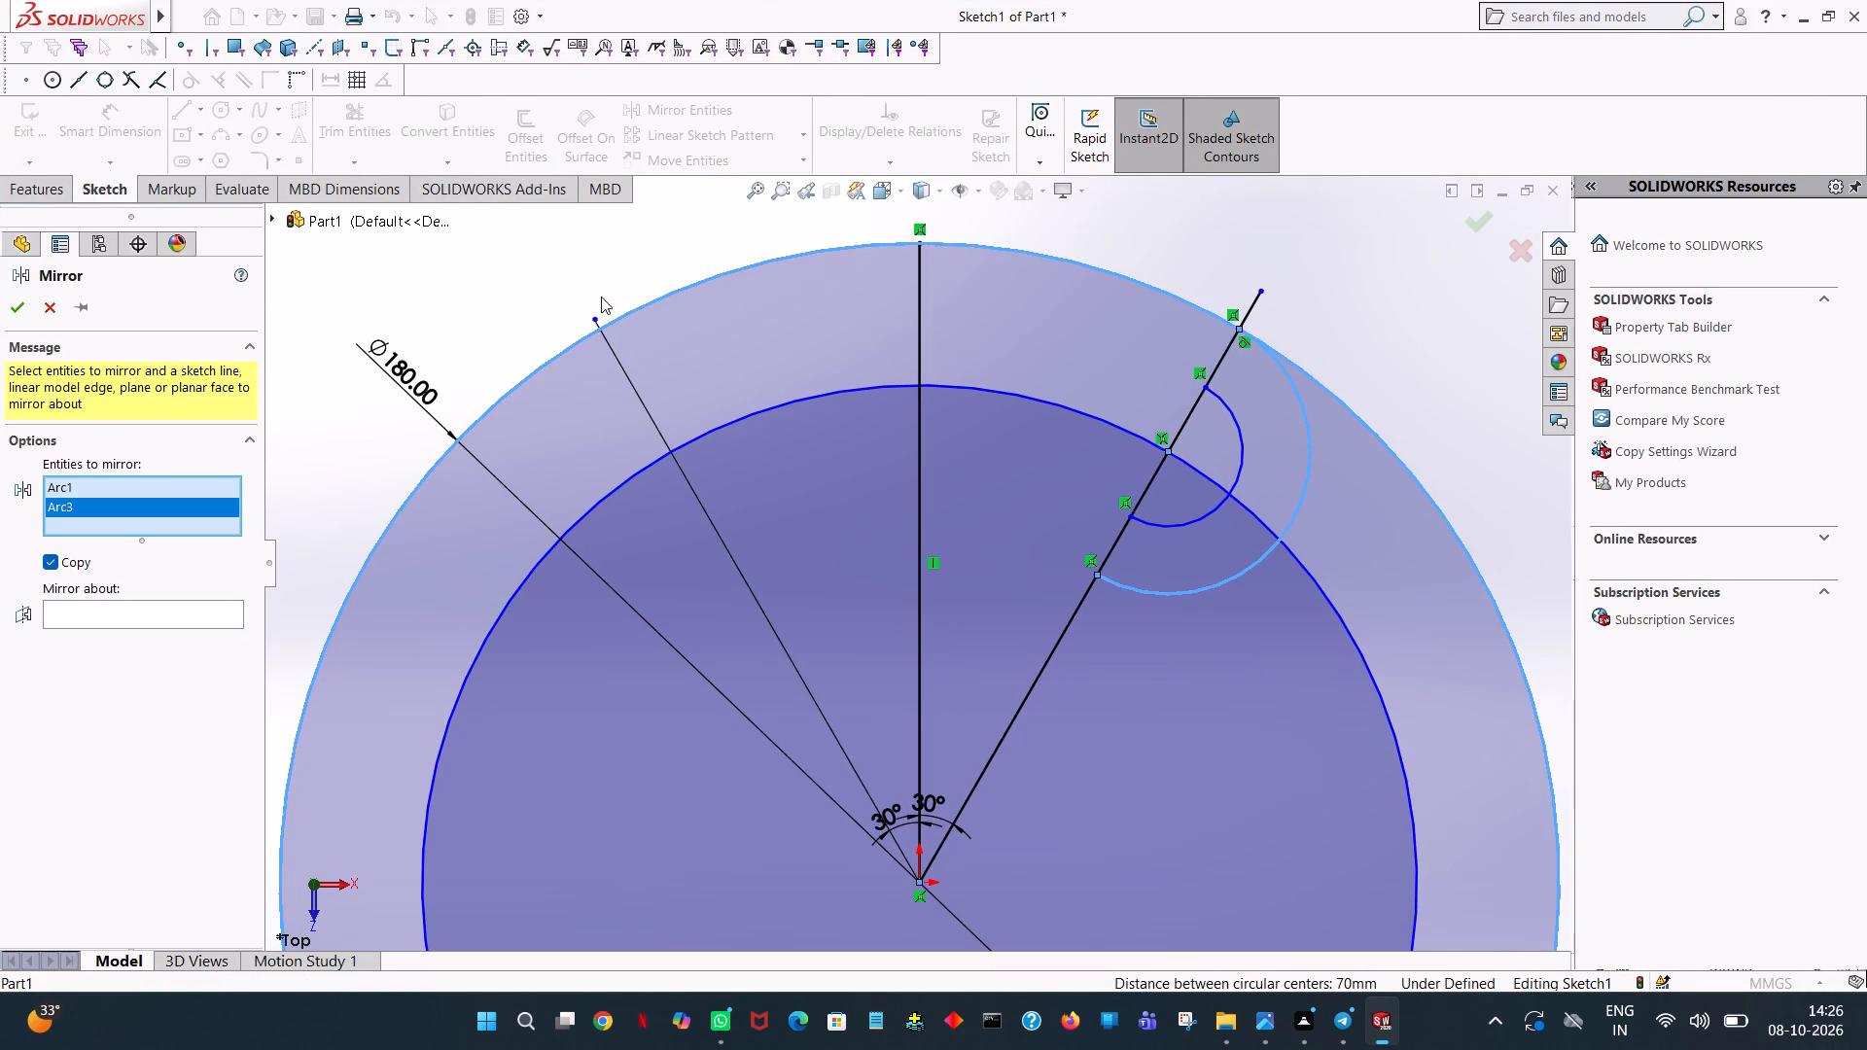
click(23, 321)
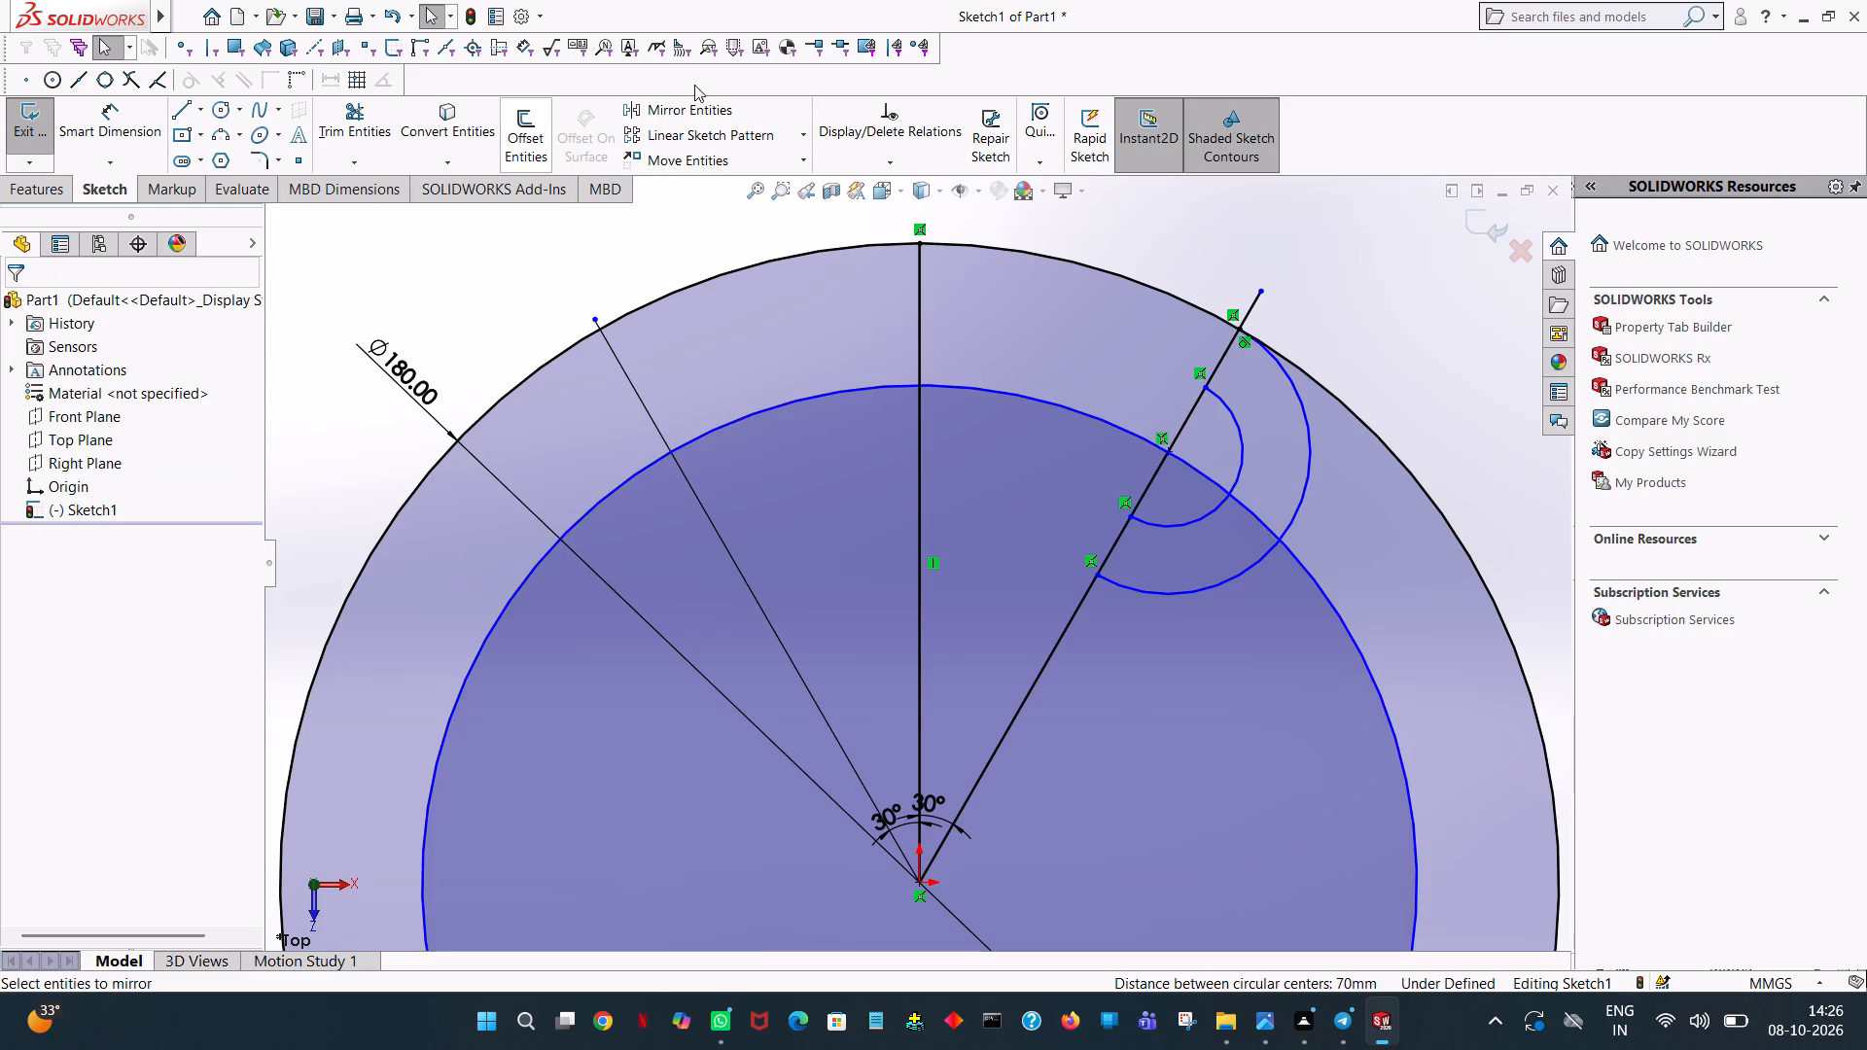
Mirror the 20 mm and 10.50 mm radius arcs about the vertical centre line, keeping the originals.
click(697, 113)
click(1307, 443)
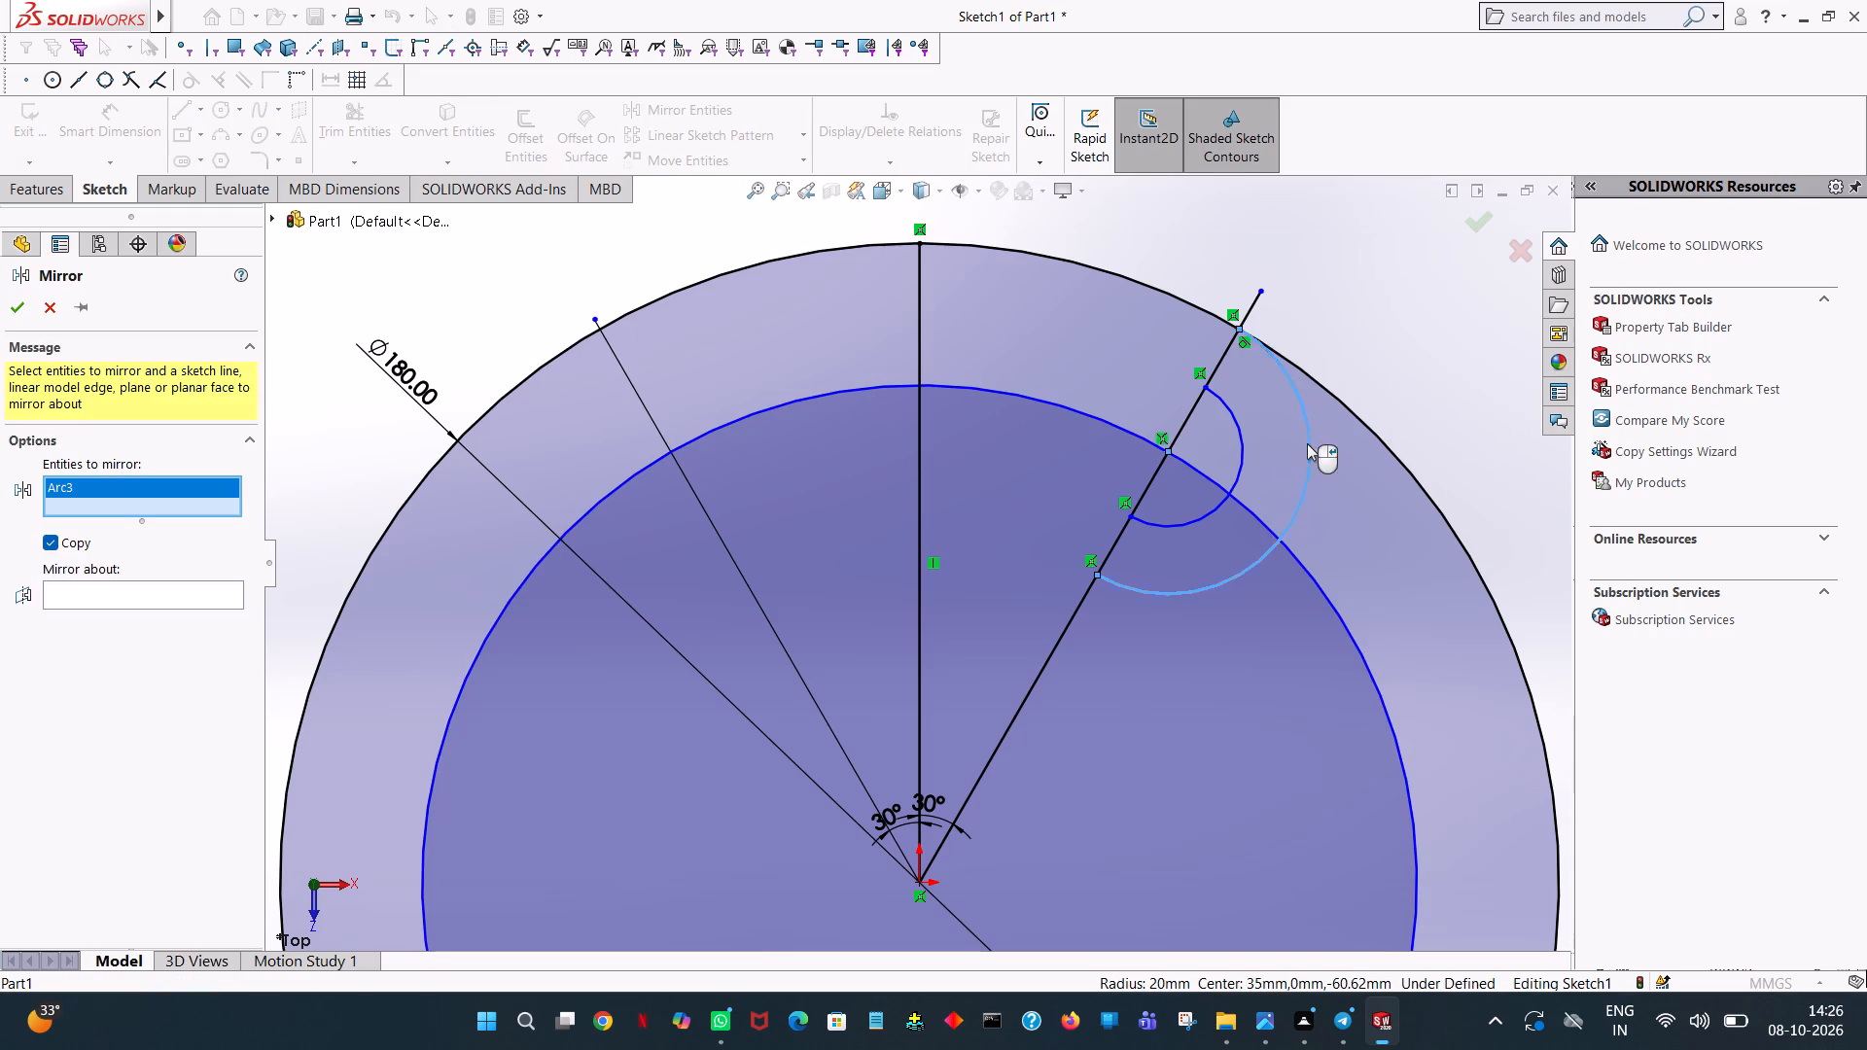
click(1244, 437)
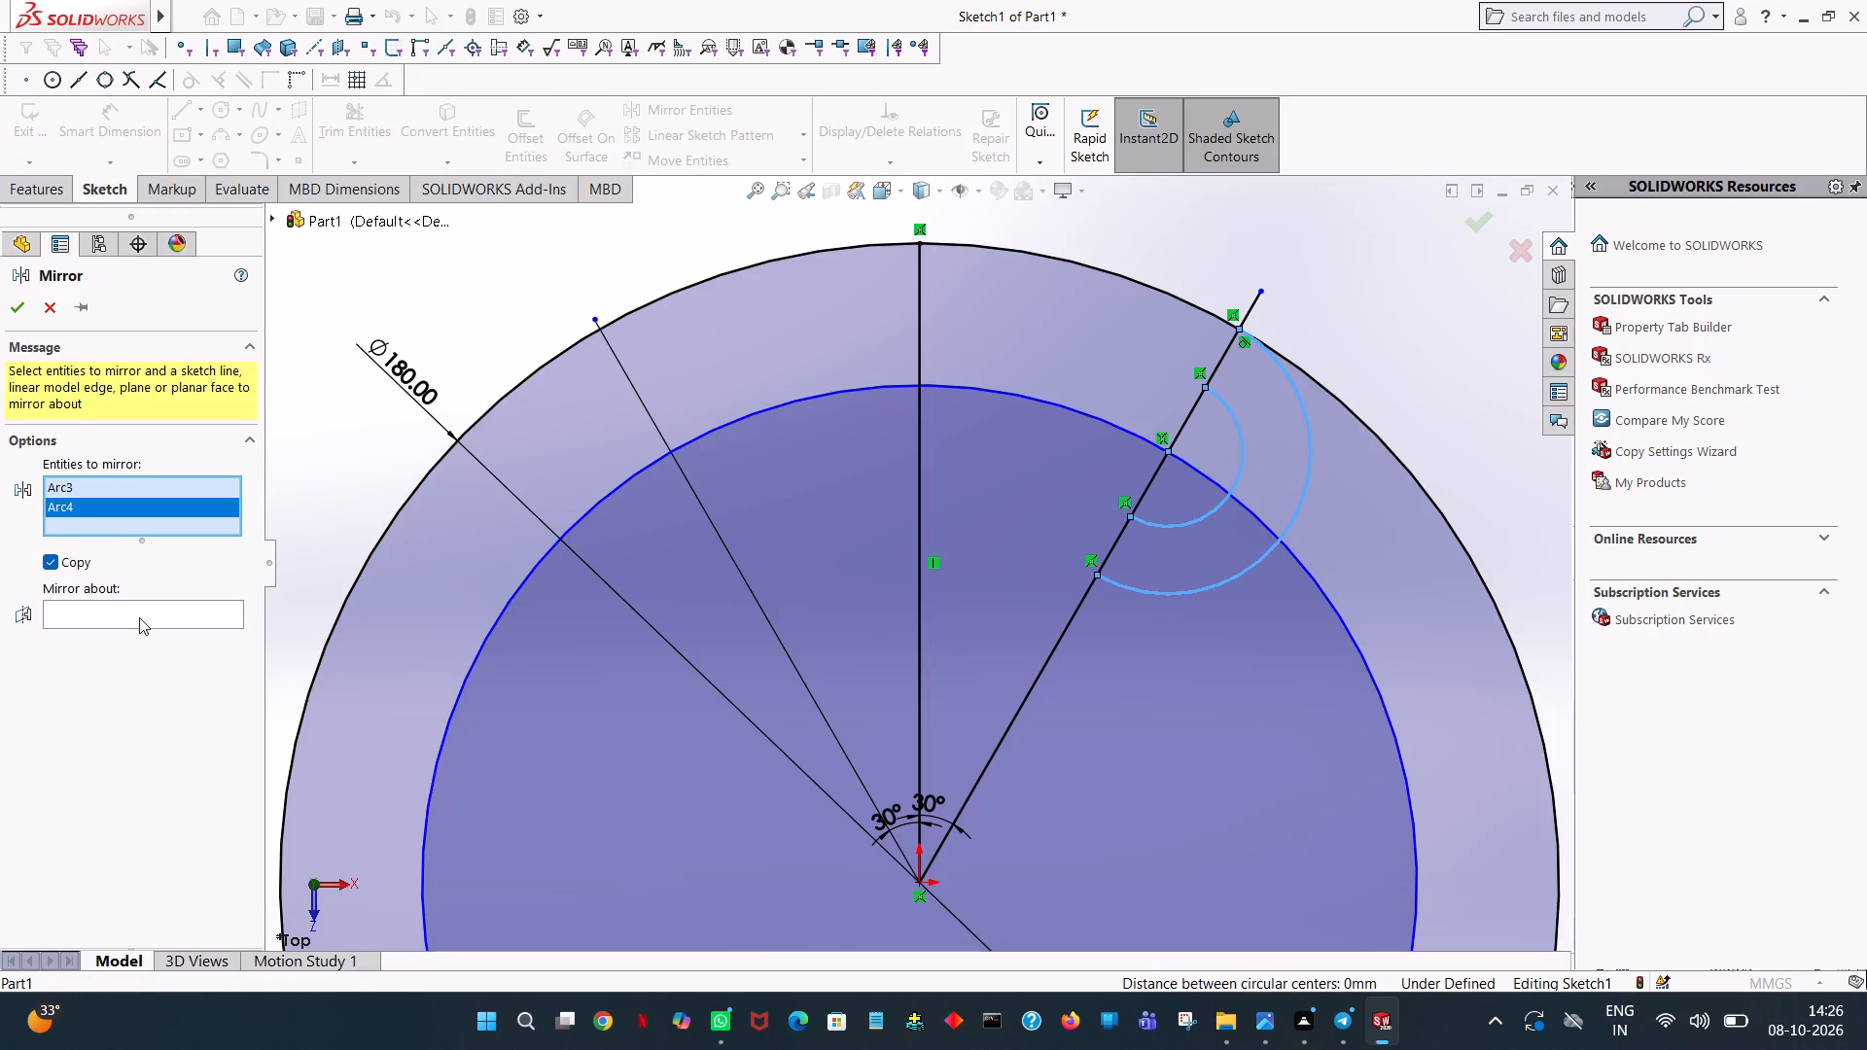
click(139, 617)
click(923, 325)
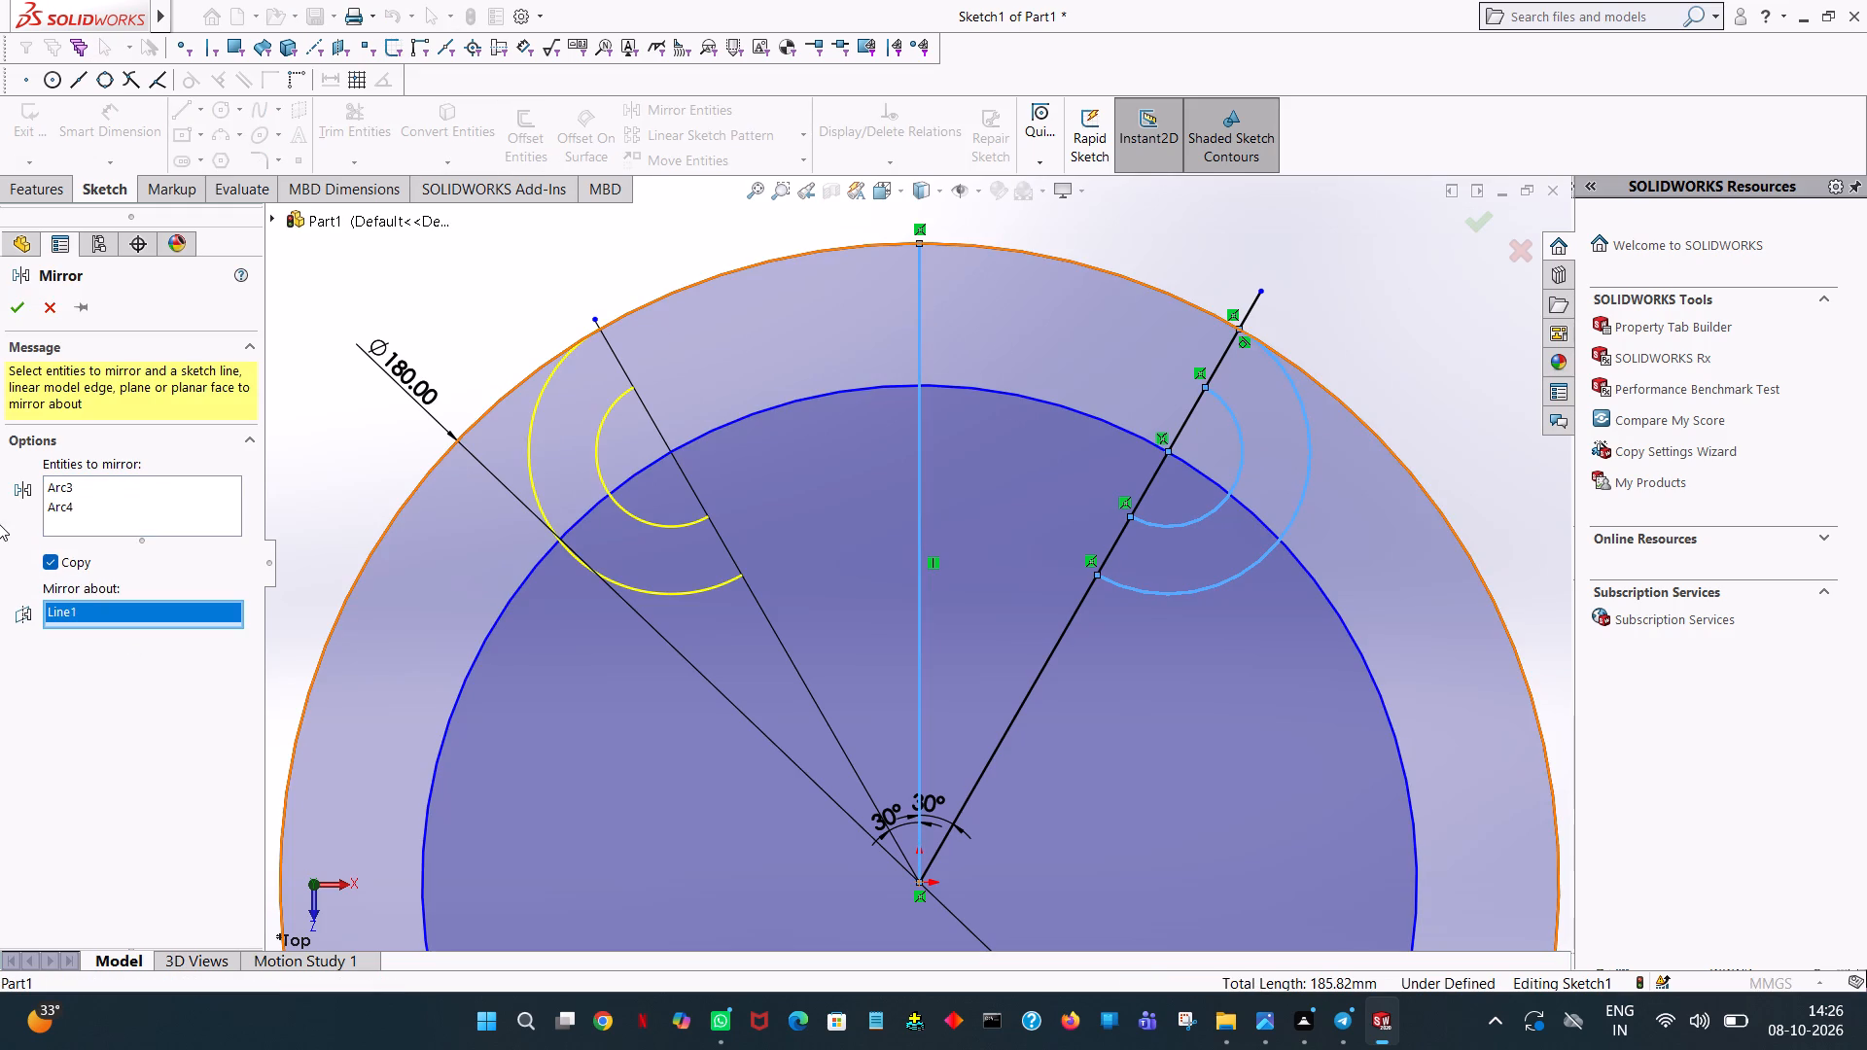
click(22, 304)
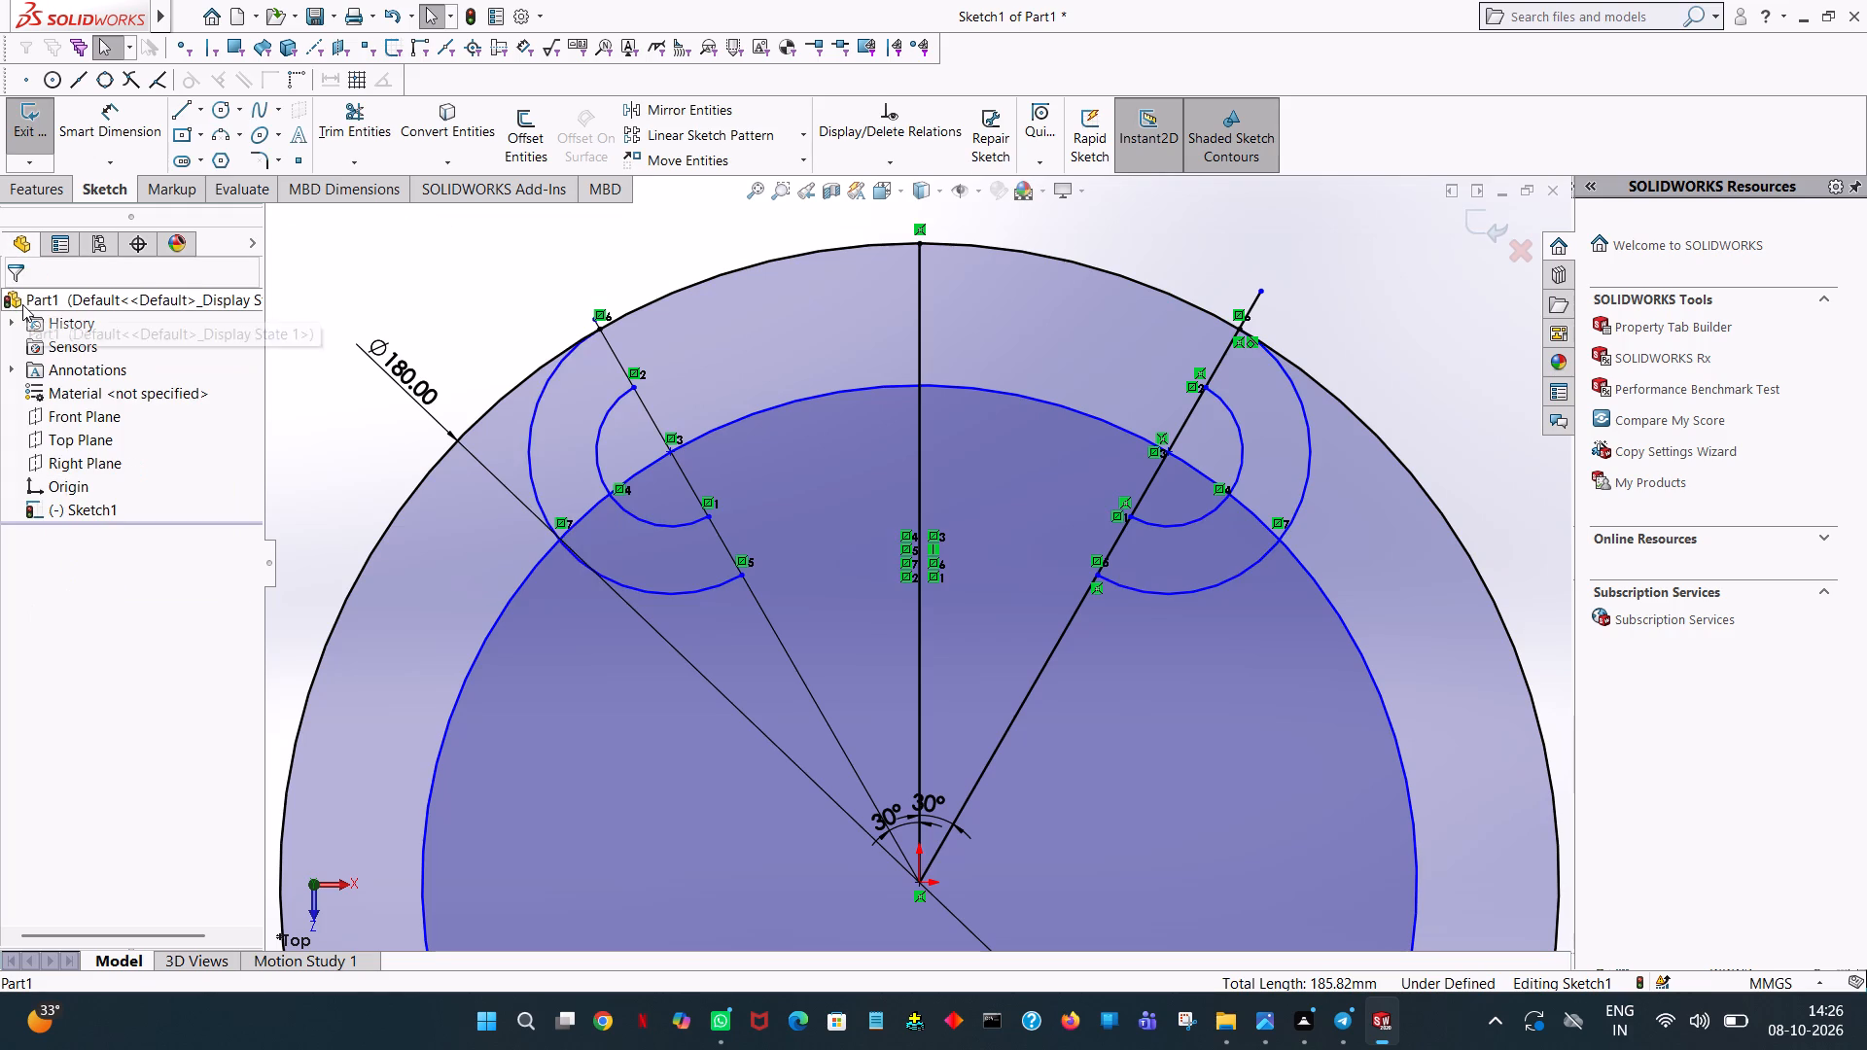
click(424, 266)
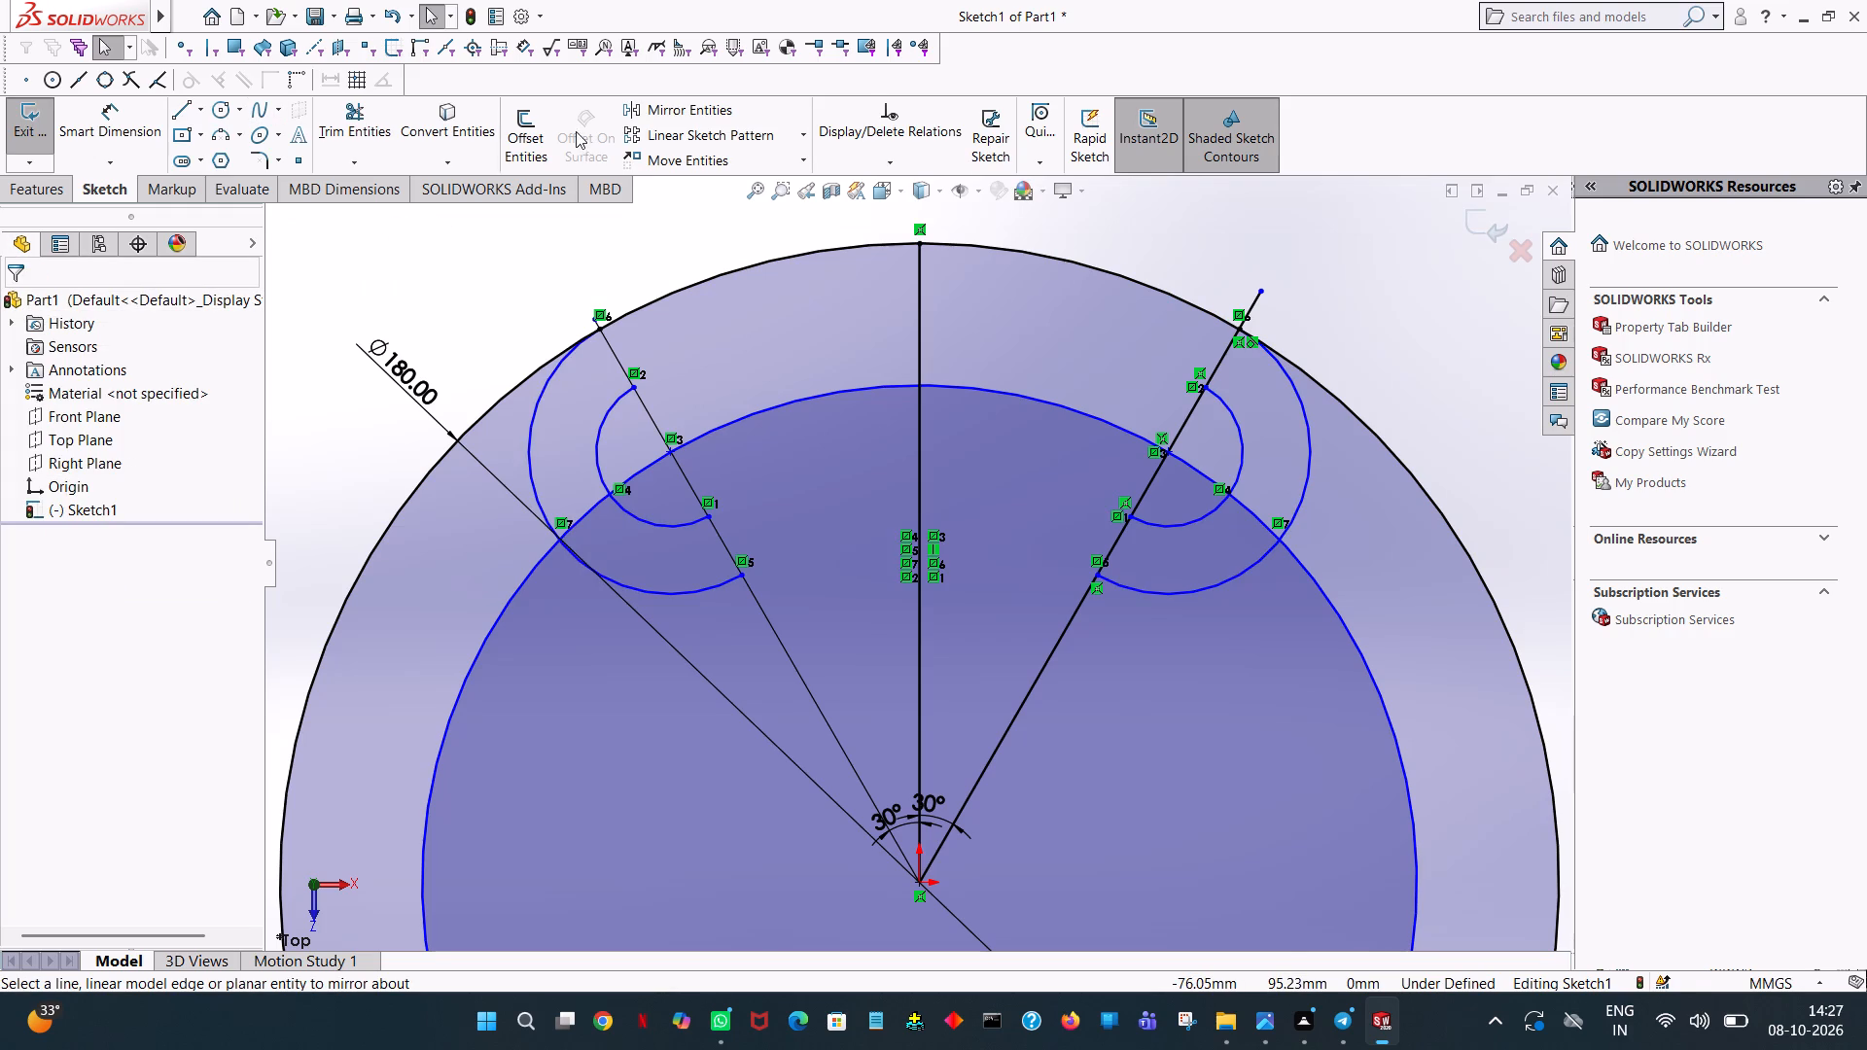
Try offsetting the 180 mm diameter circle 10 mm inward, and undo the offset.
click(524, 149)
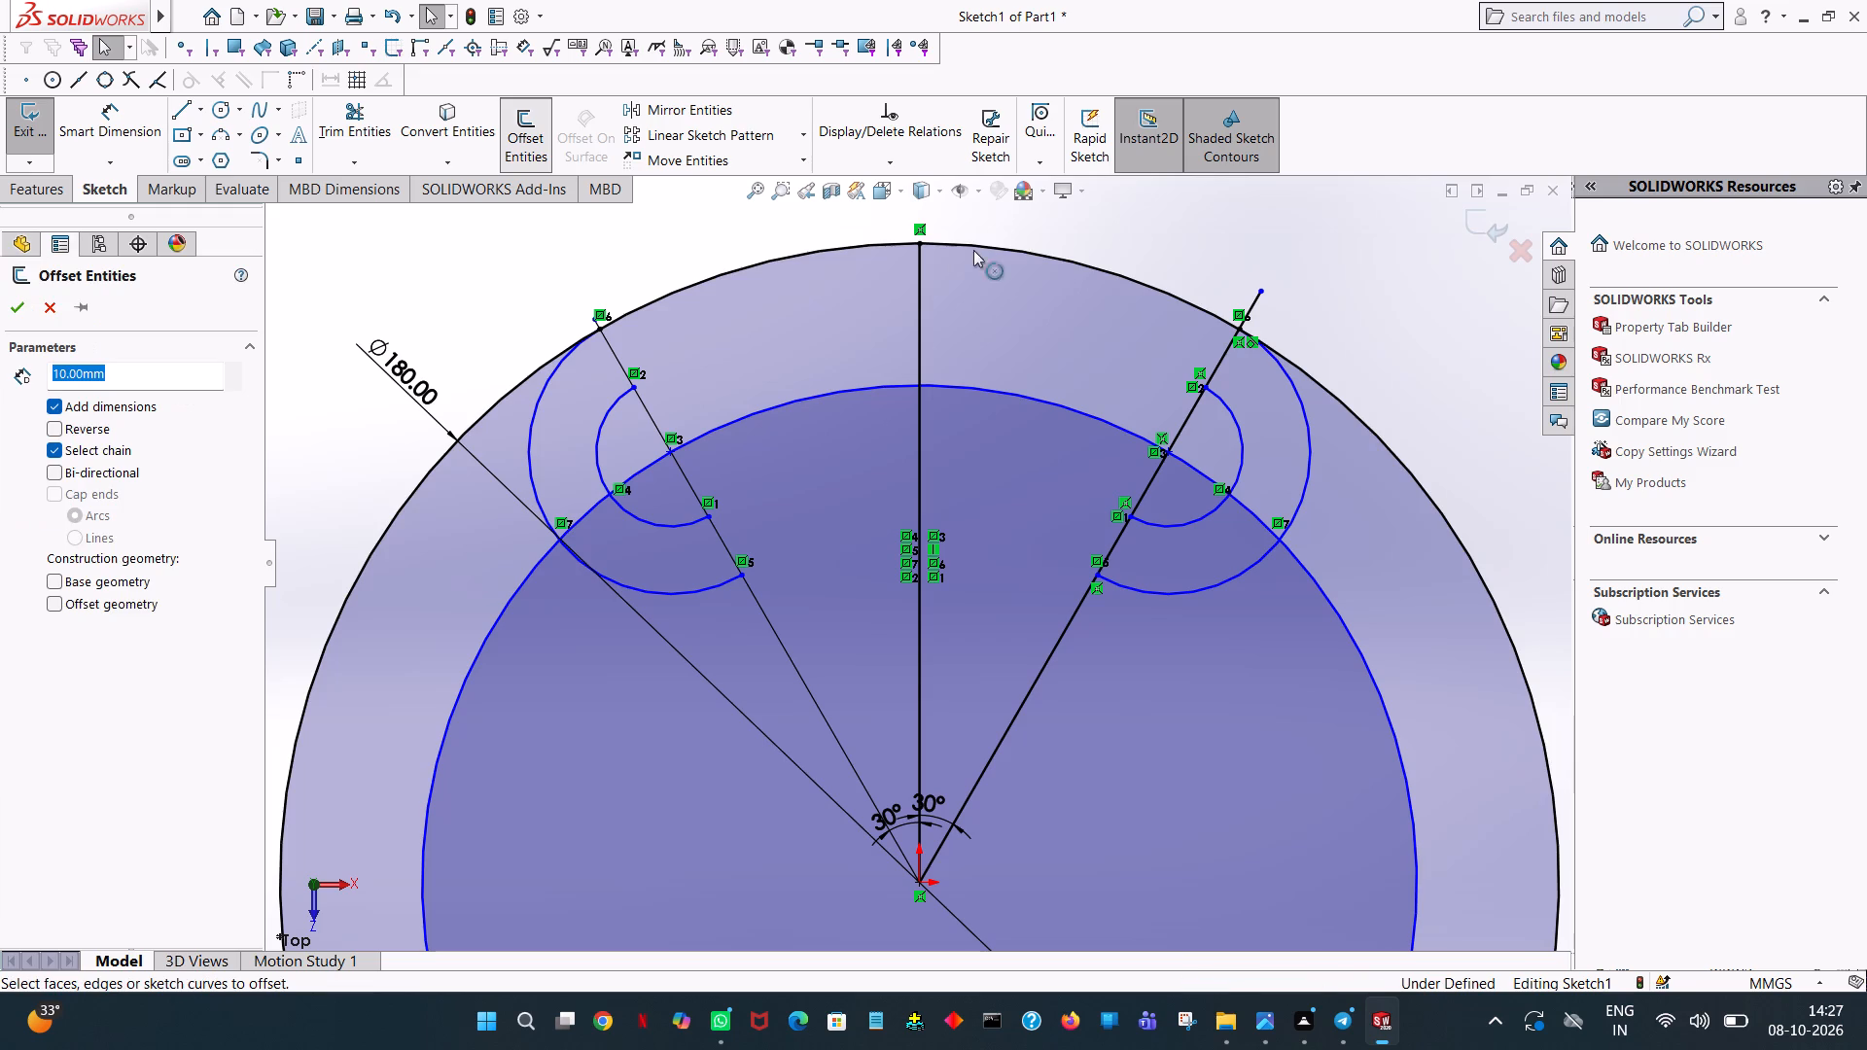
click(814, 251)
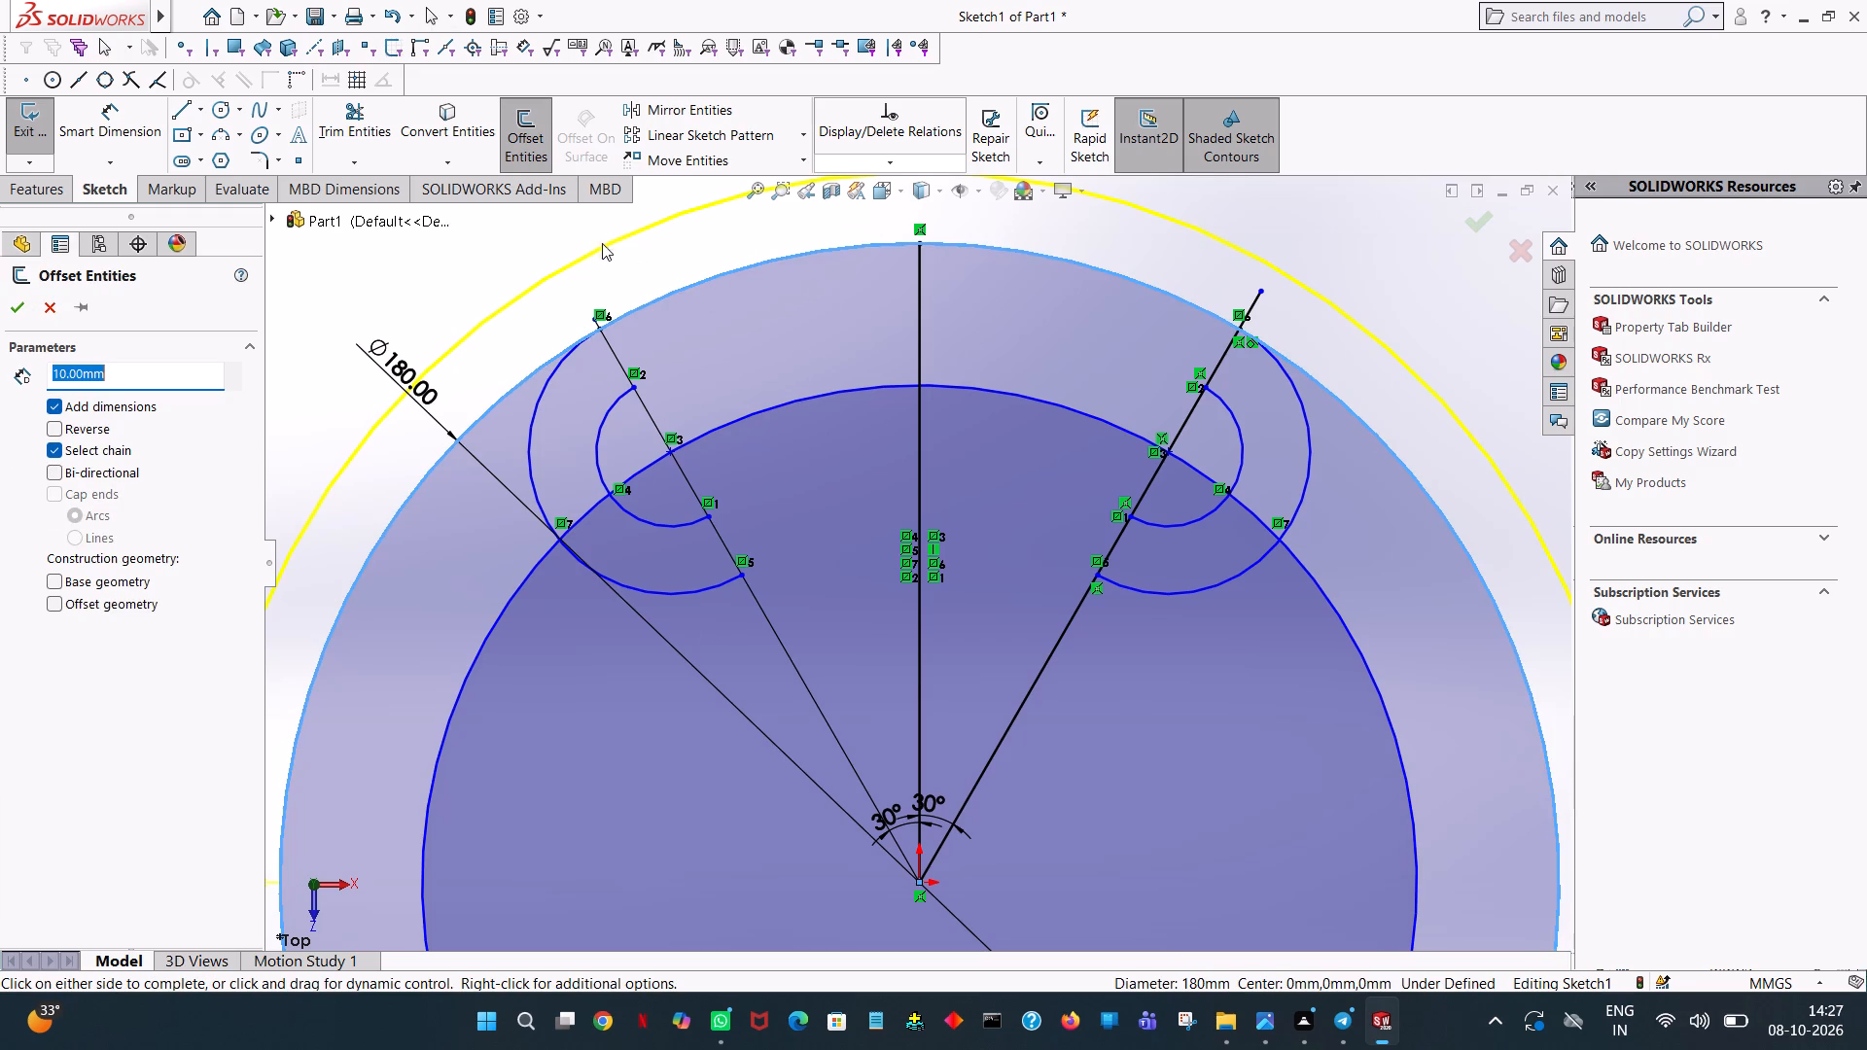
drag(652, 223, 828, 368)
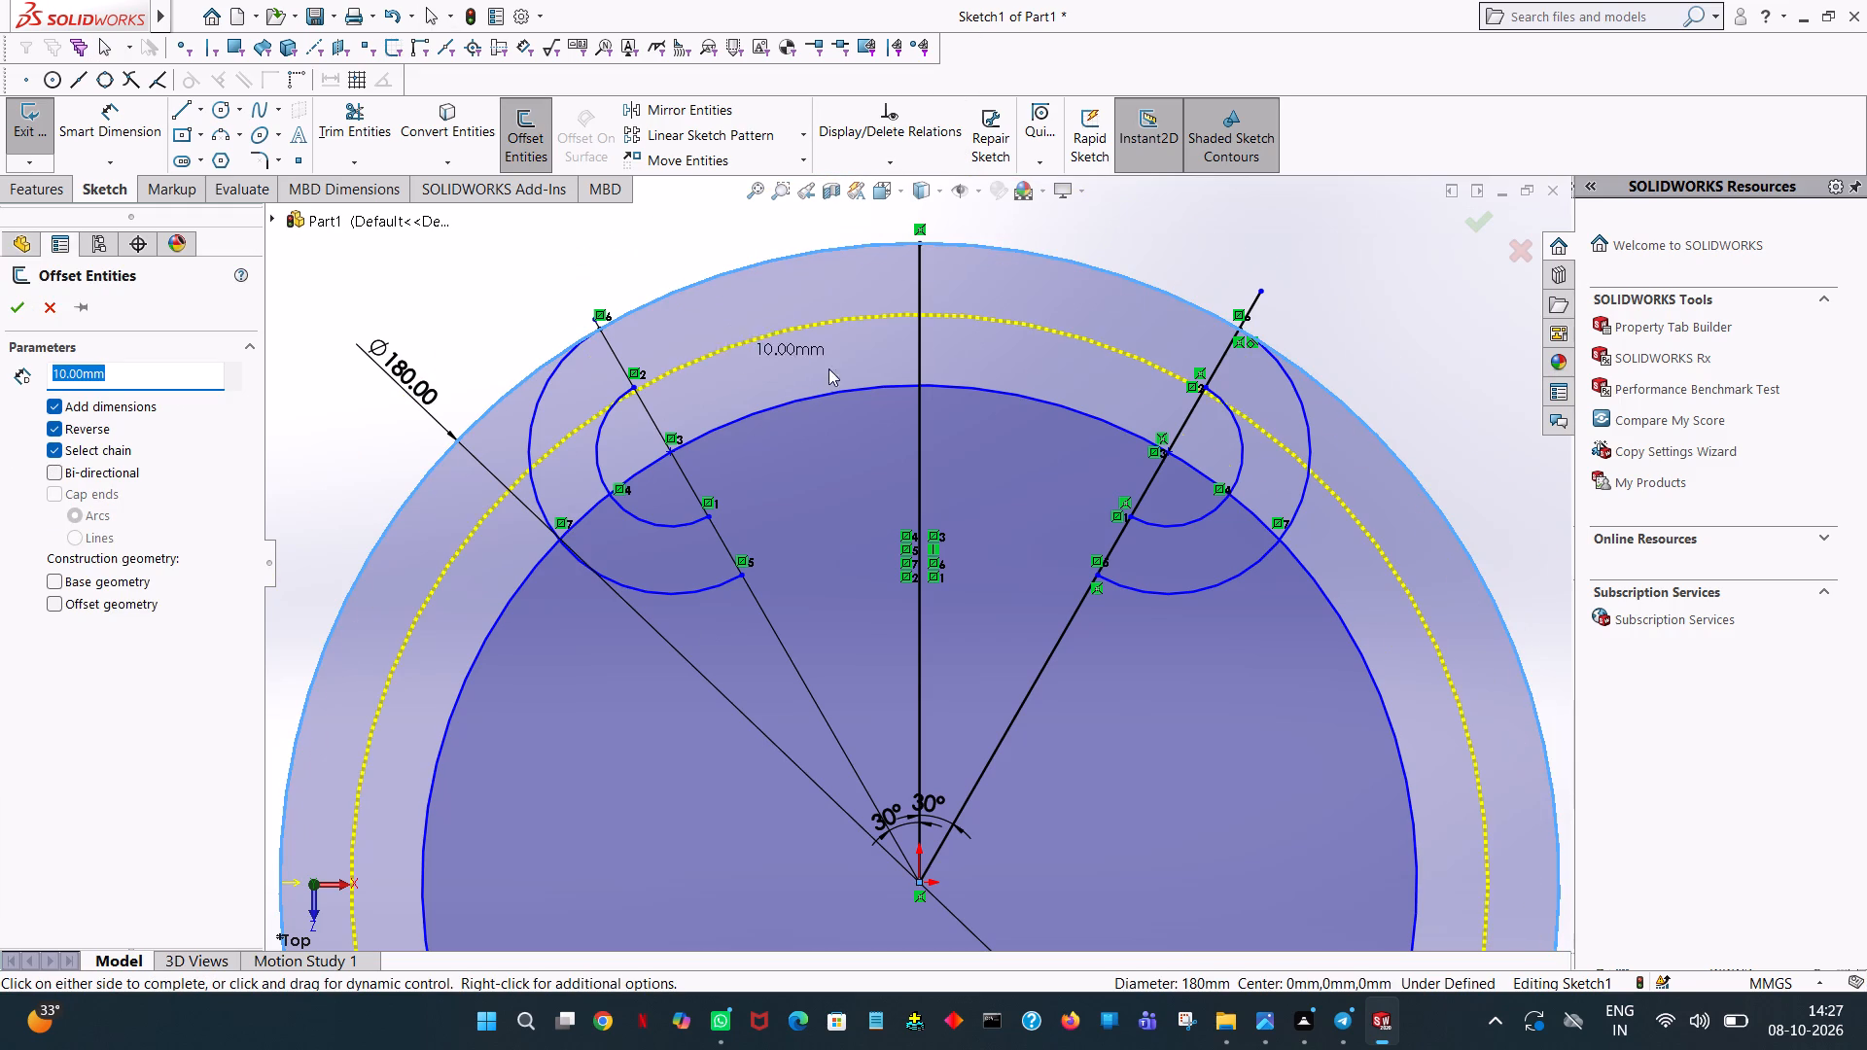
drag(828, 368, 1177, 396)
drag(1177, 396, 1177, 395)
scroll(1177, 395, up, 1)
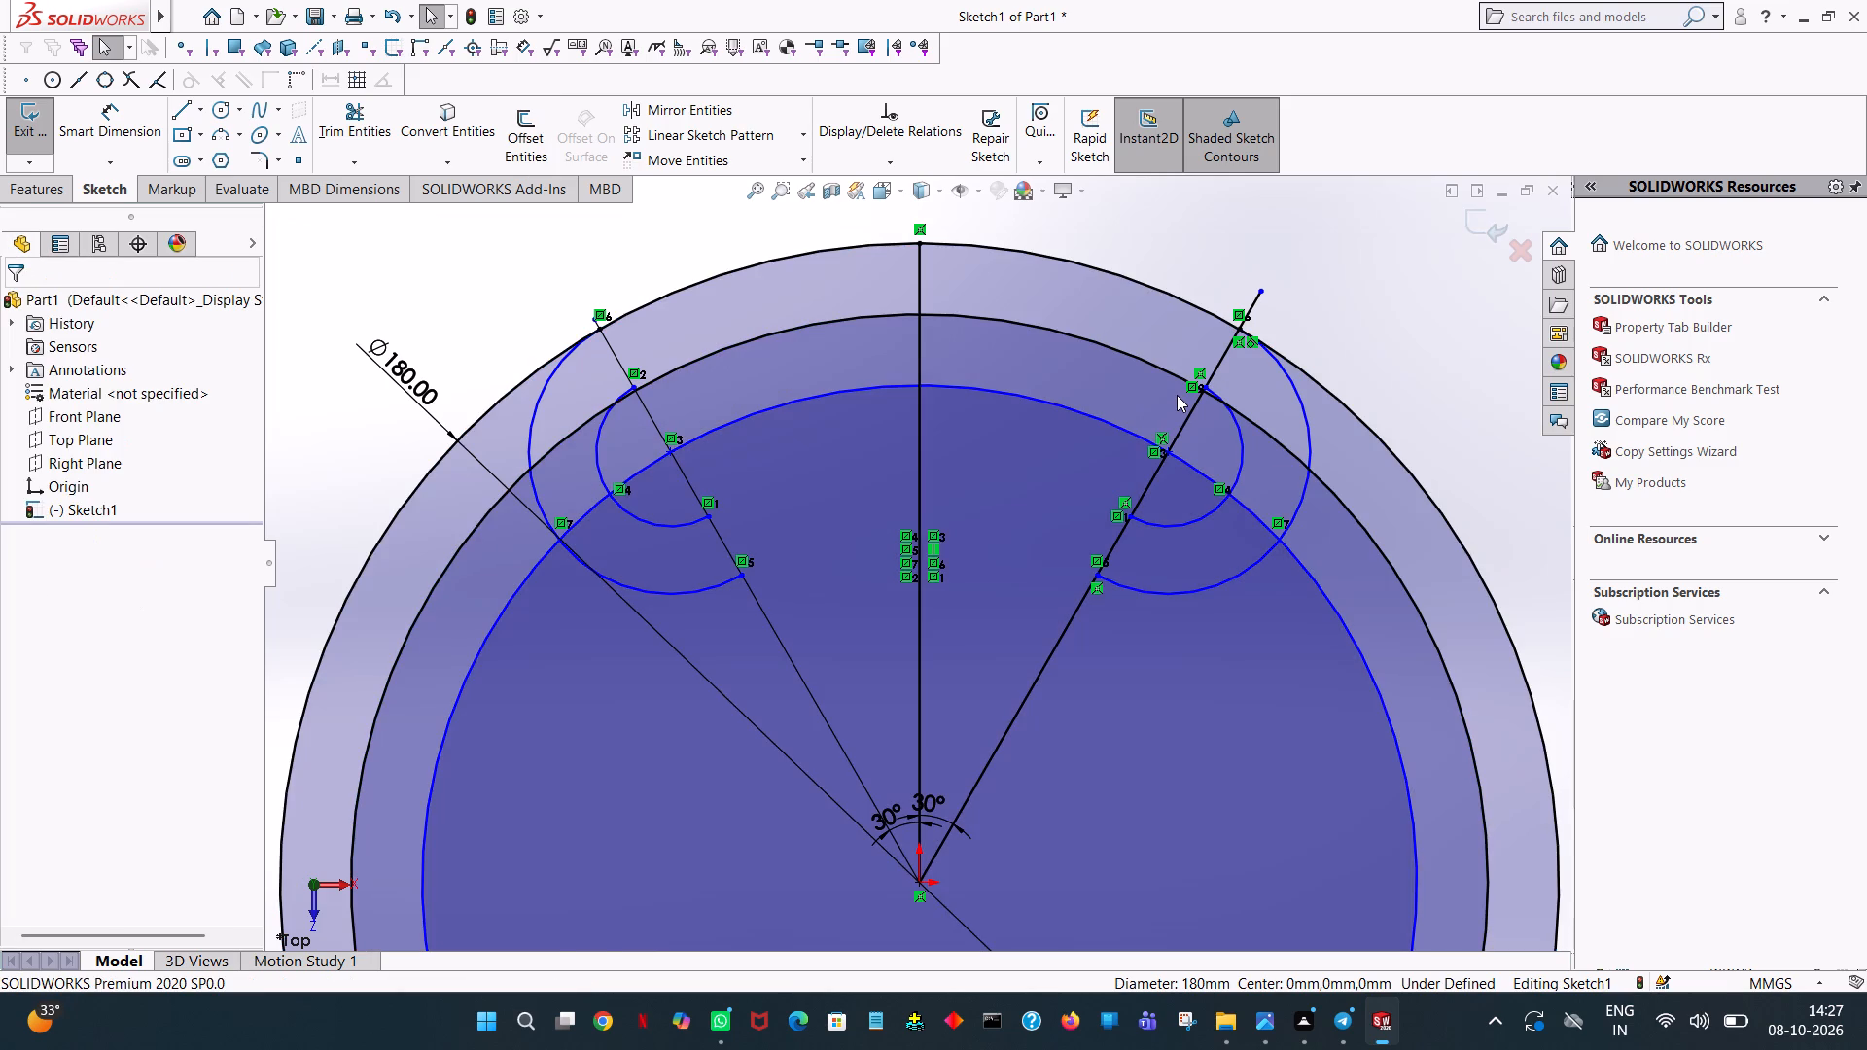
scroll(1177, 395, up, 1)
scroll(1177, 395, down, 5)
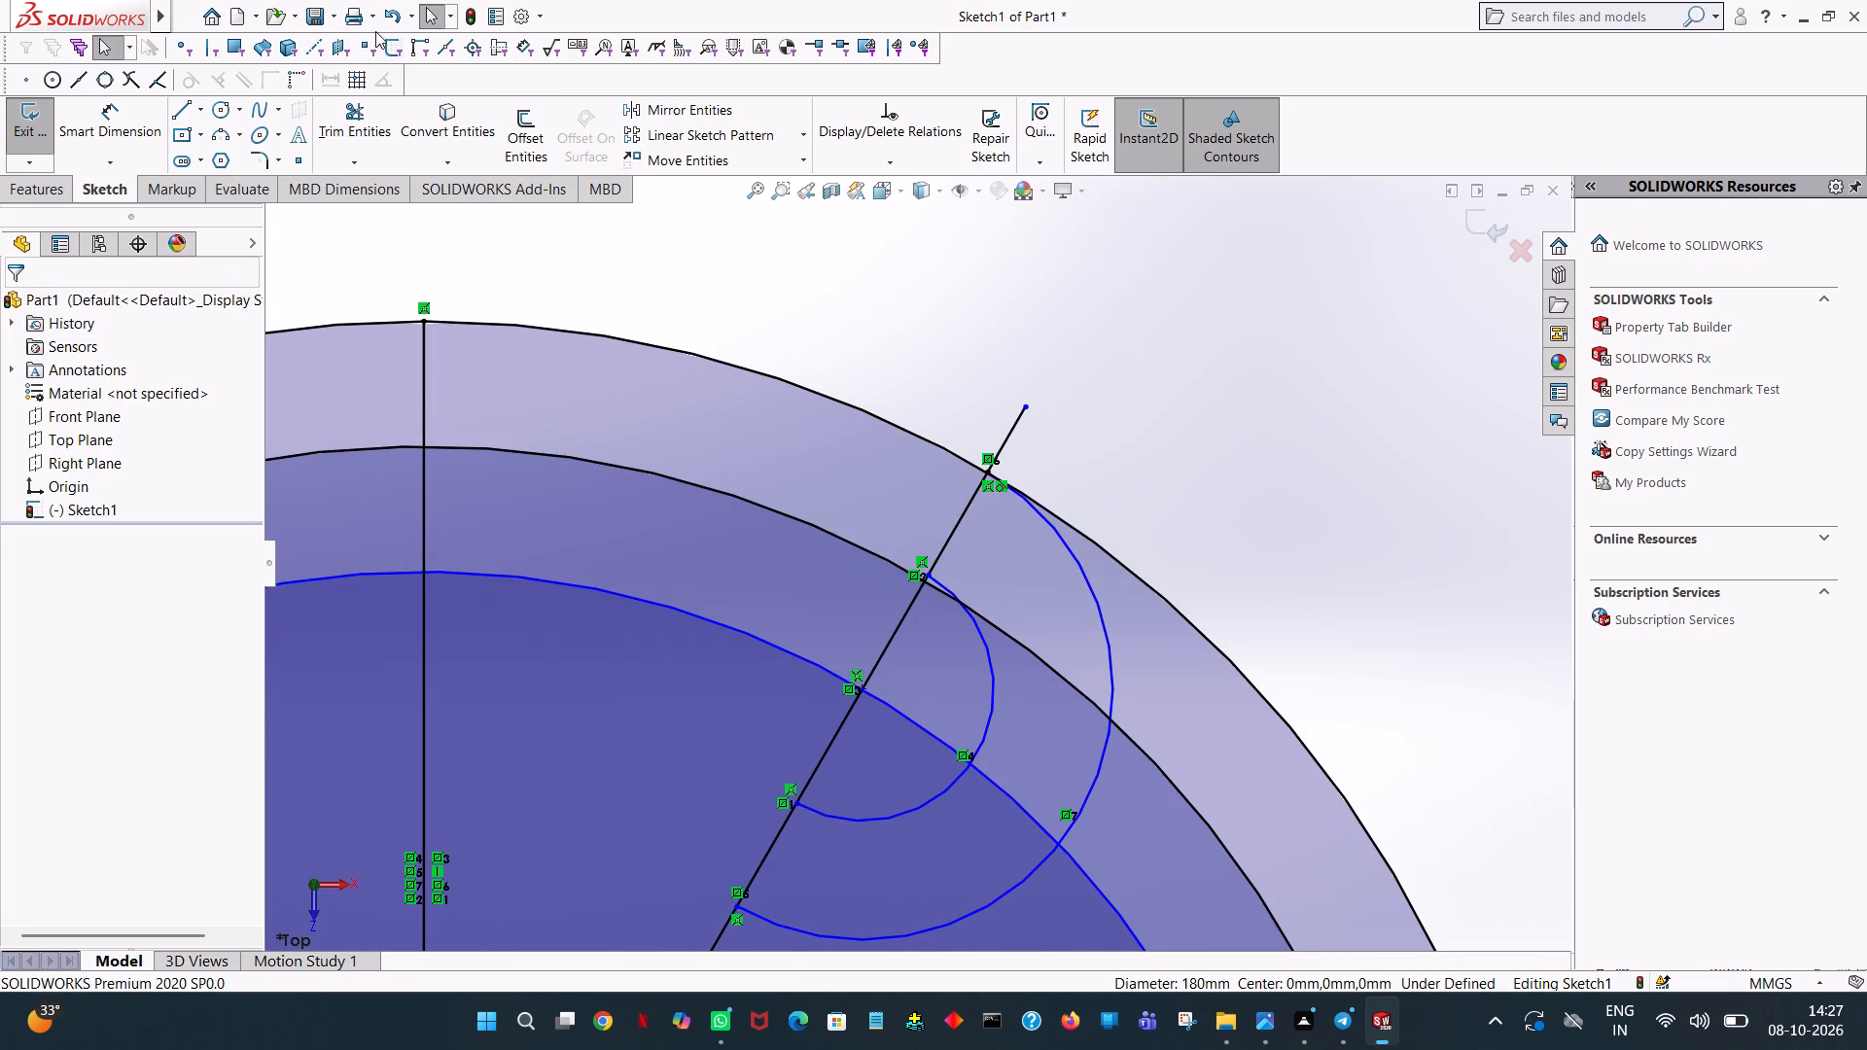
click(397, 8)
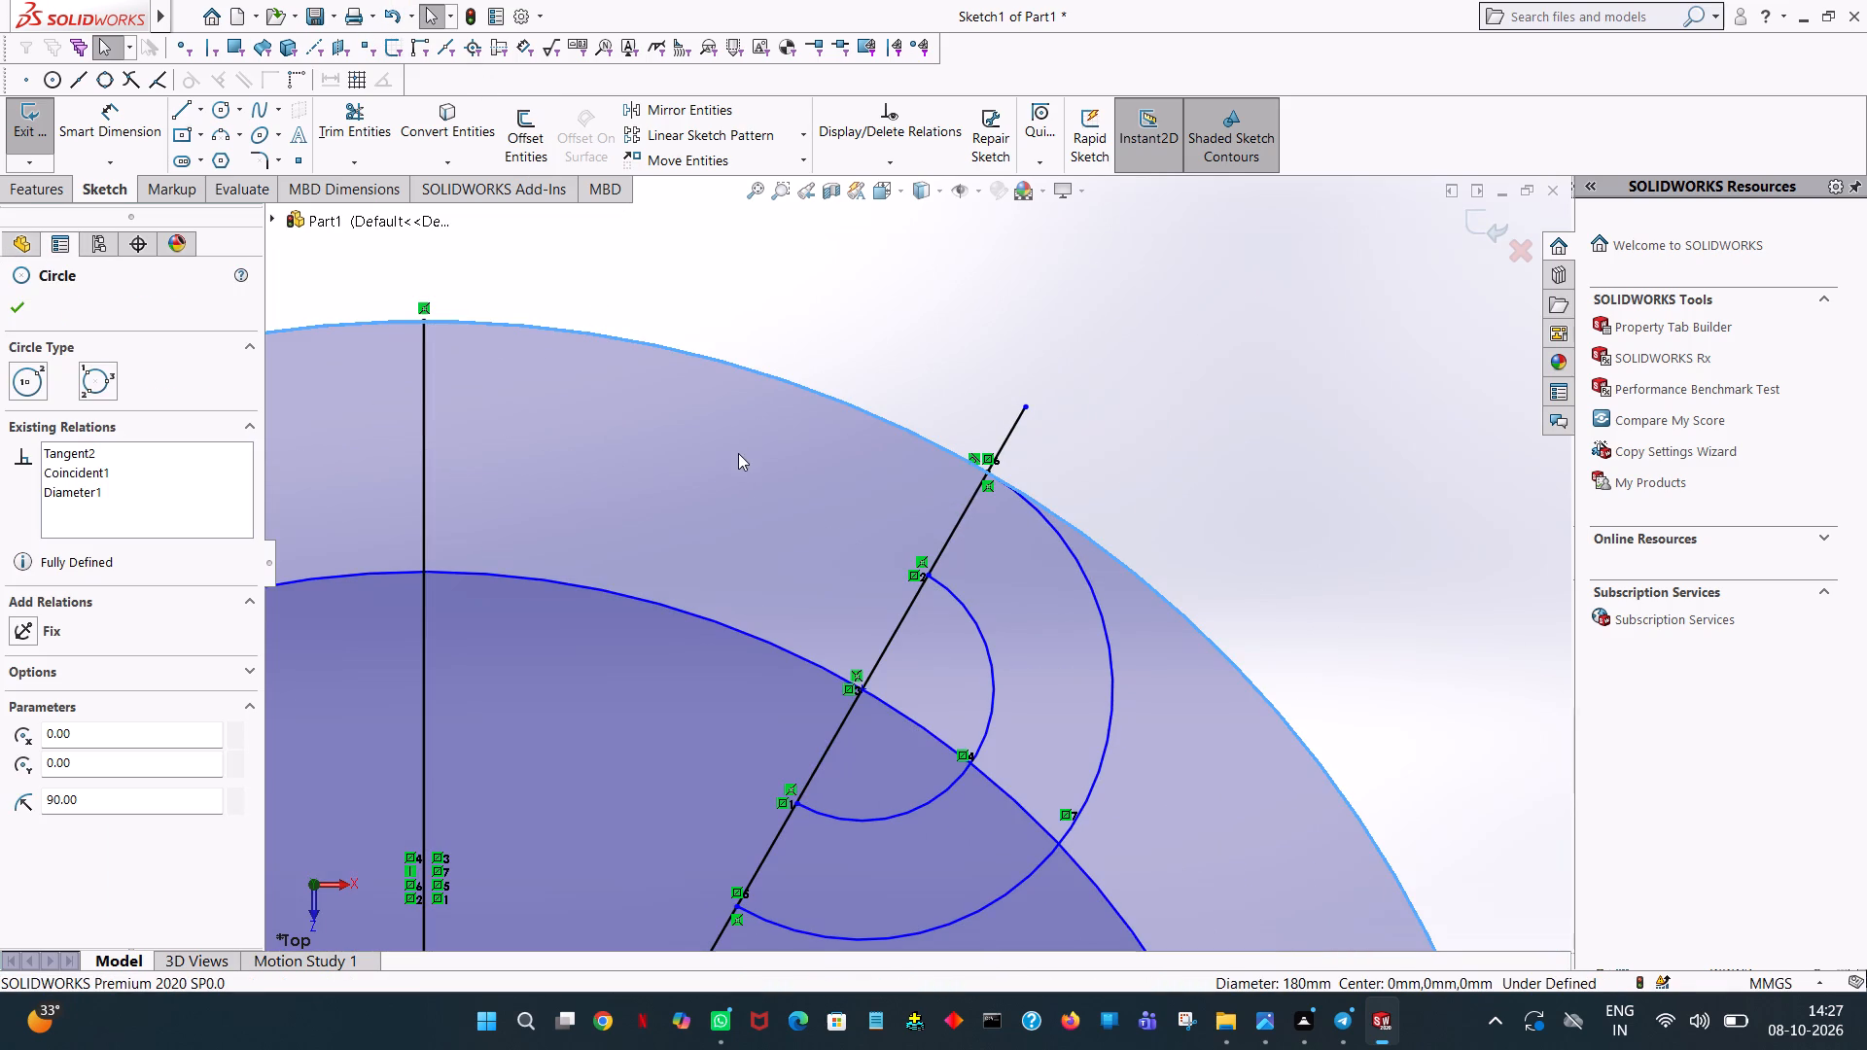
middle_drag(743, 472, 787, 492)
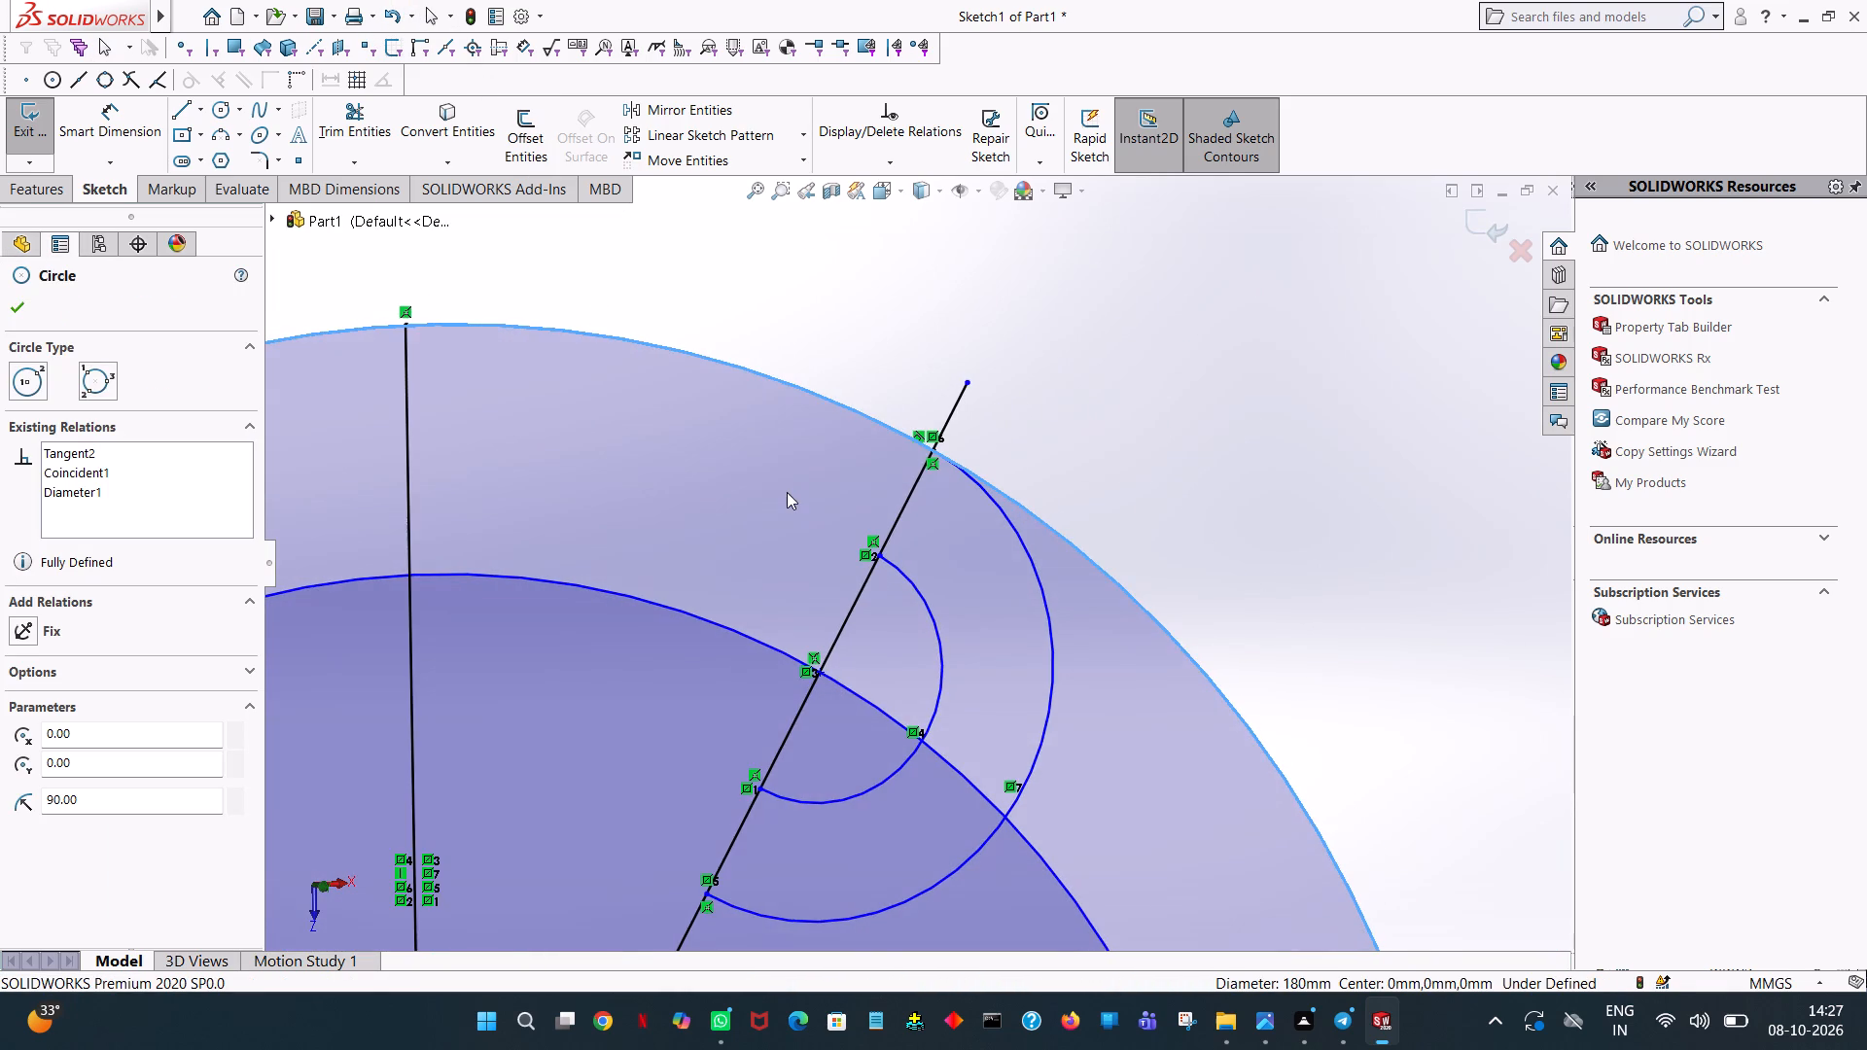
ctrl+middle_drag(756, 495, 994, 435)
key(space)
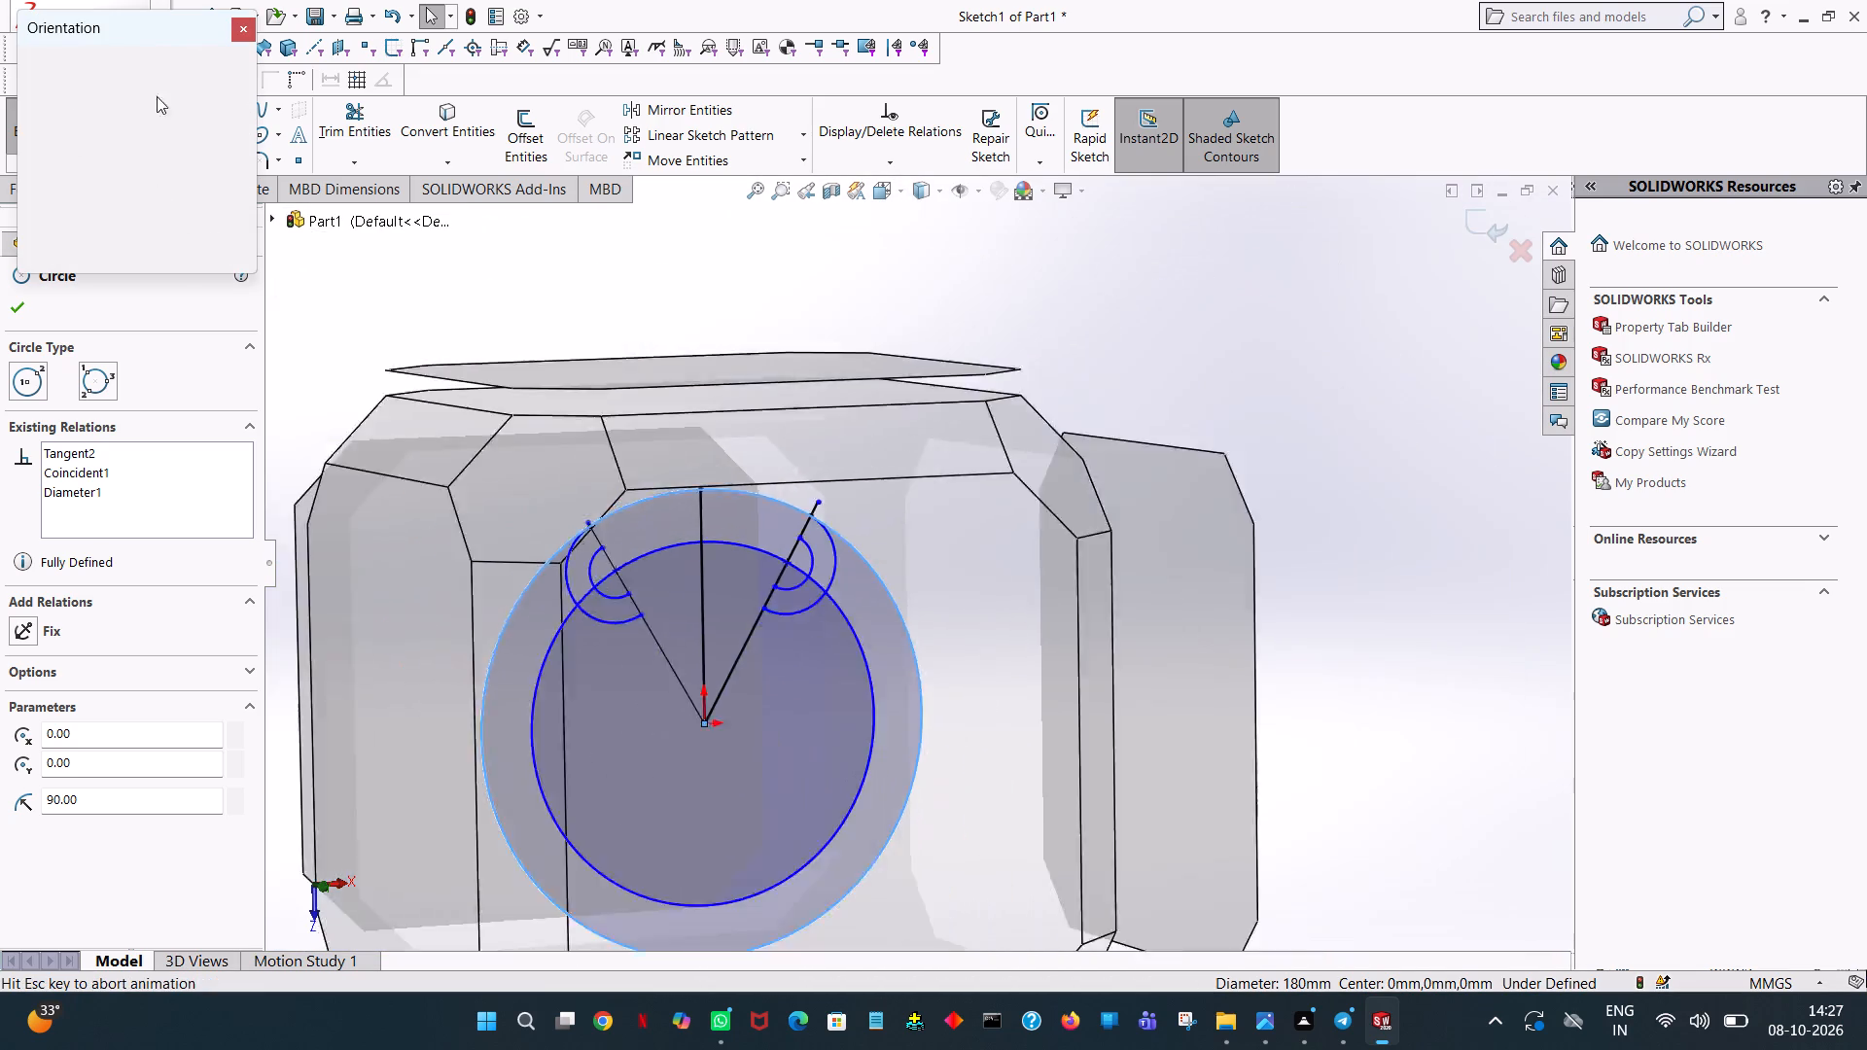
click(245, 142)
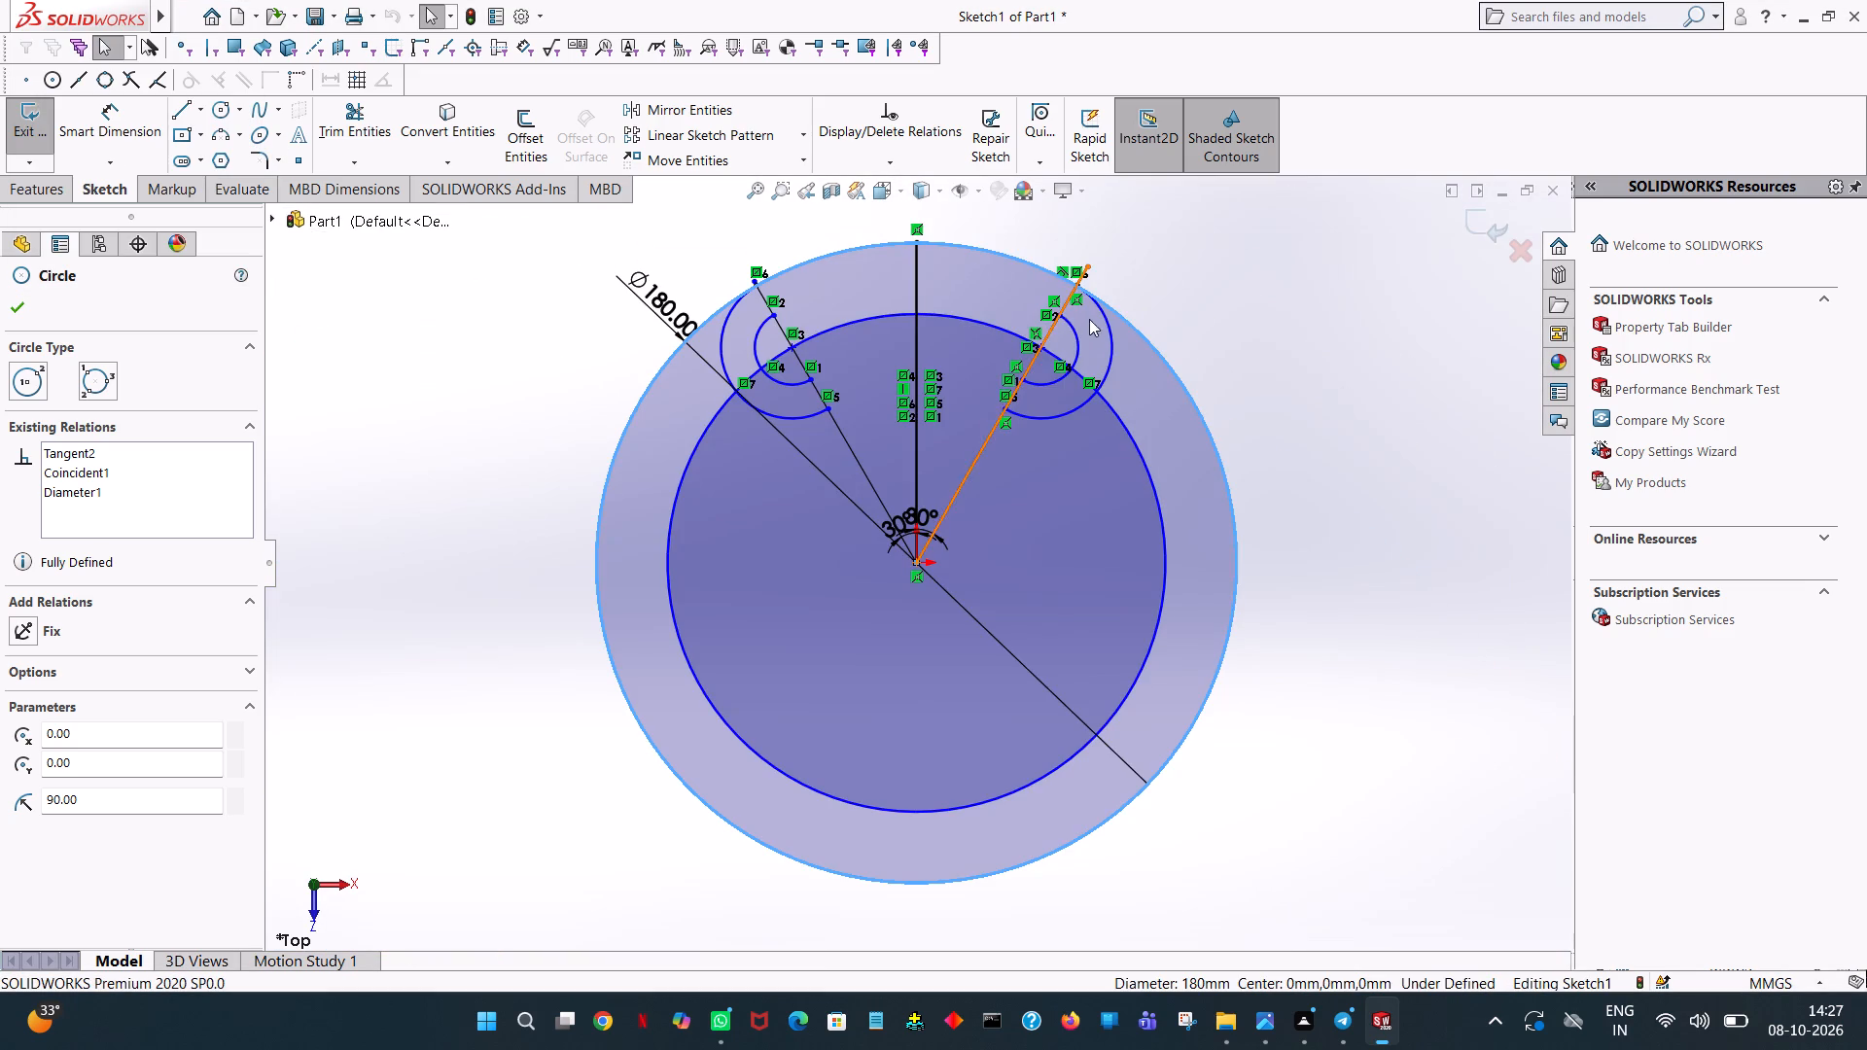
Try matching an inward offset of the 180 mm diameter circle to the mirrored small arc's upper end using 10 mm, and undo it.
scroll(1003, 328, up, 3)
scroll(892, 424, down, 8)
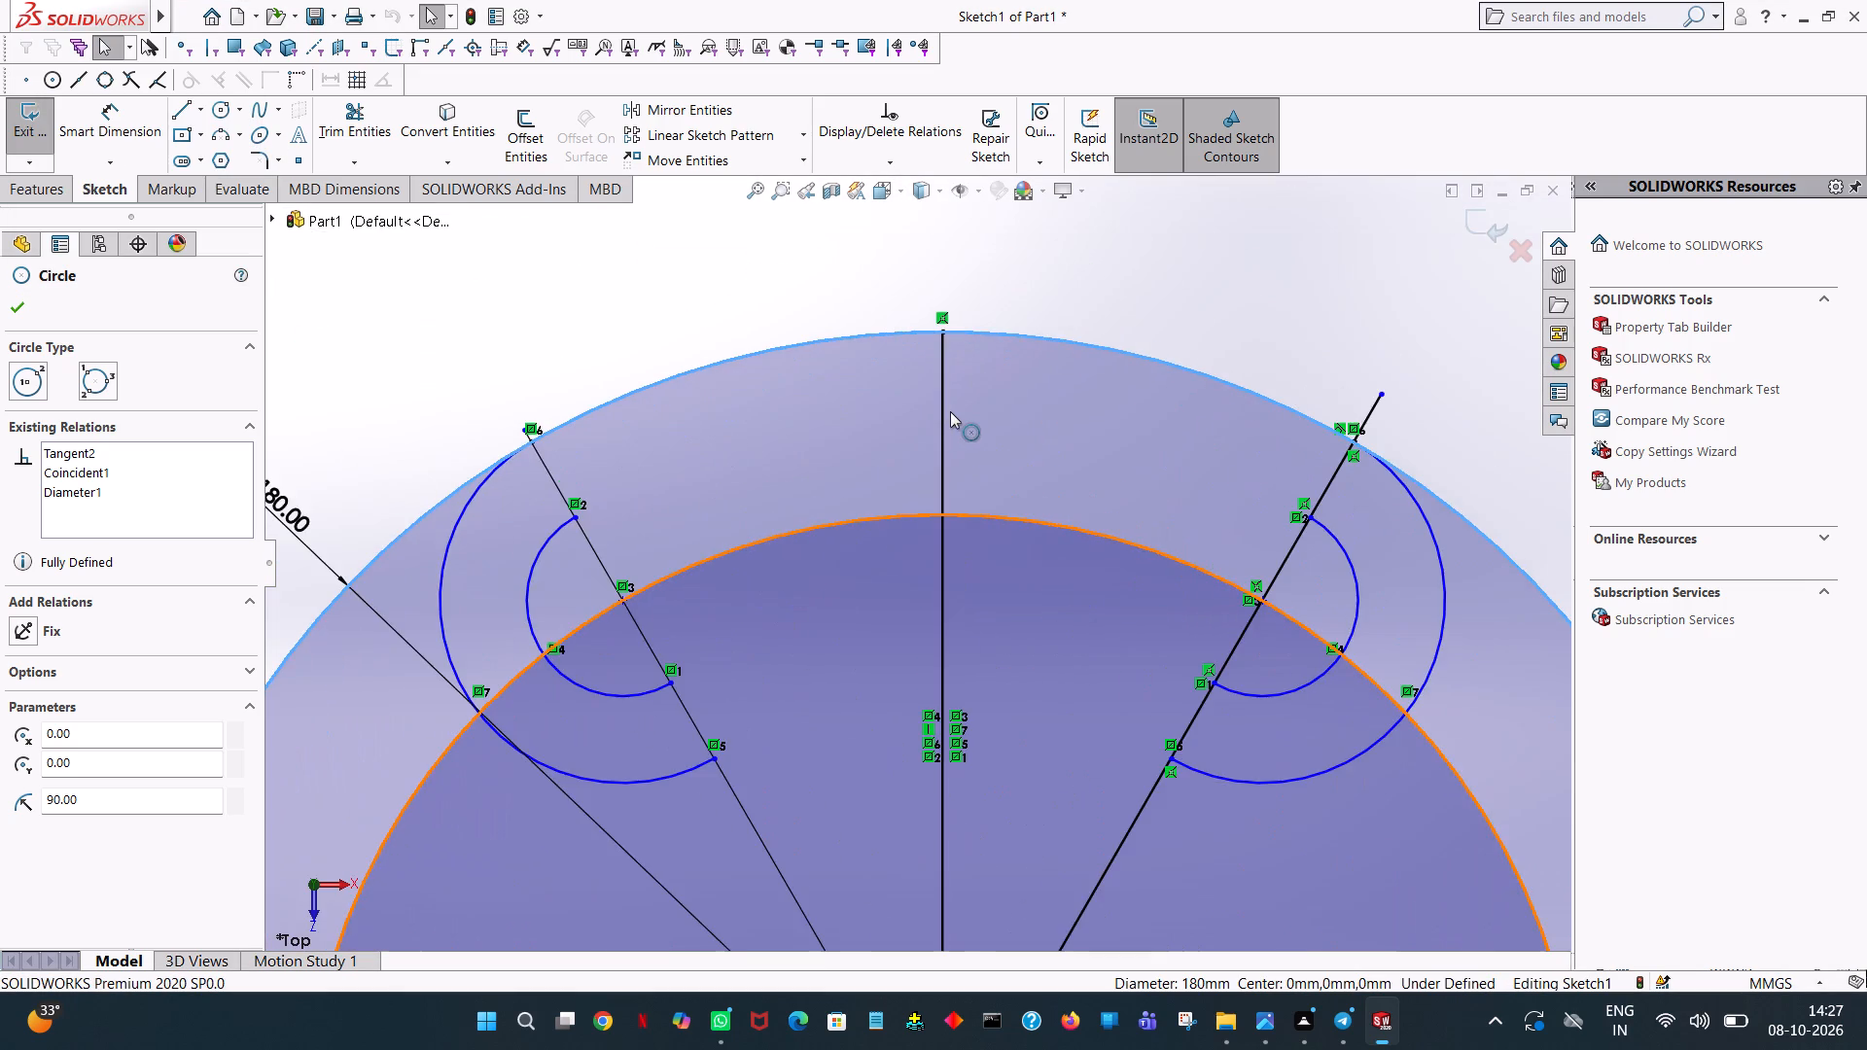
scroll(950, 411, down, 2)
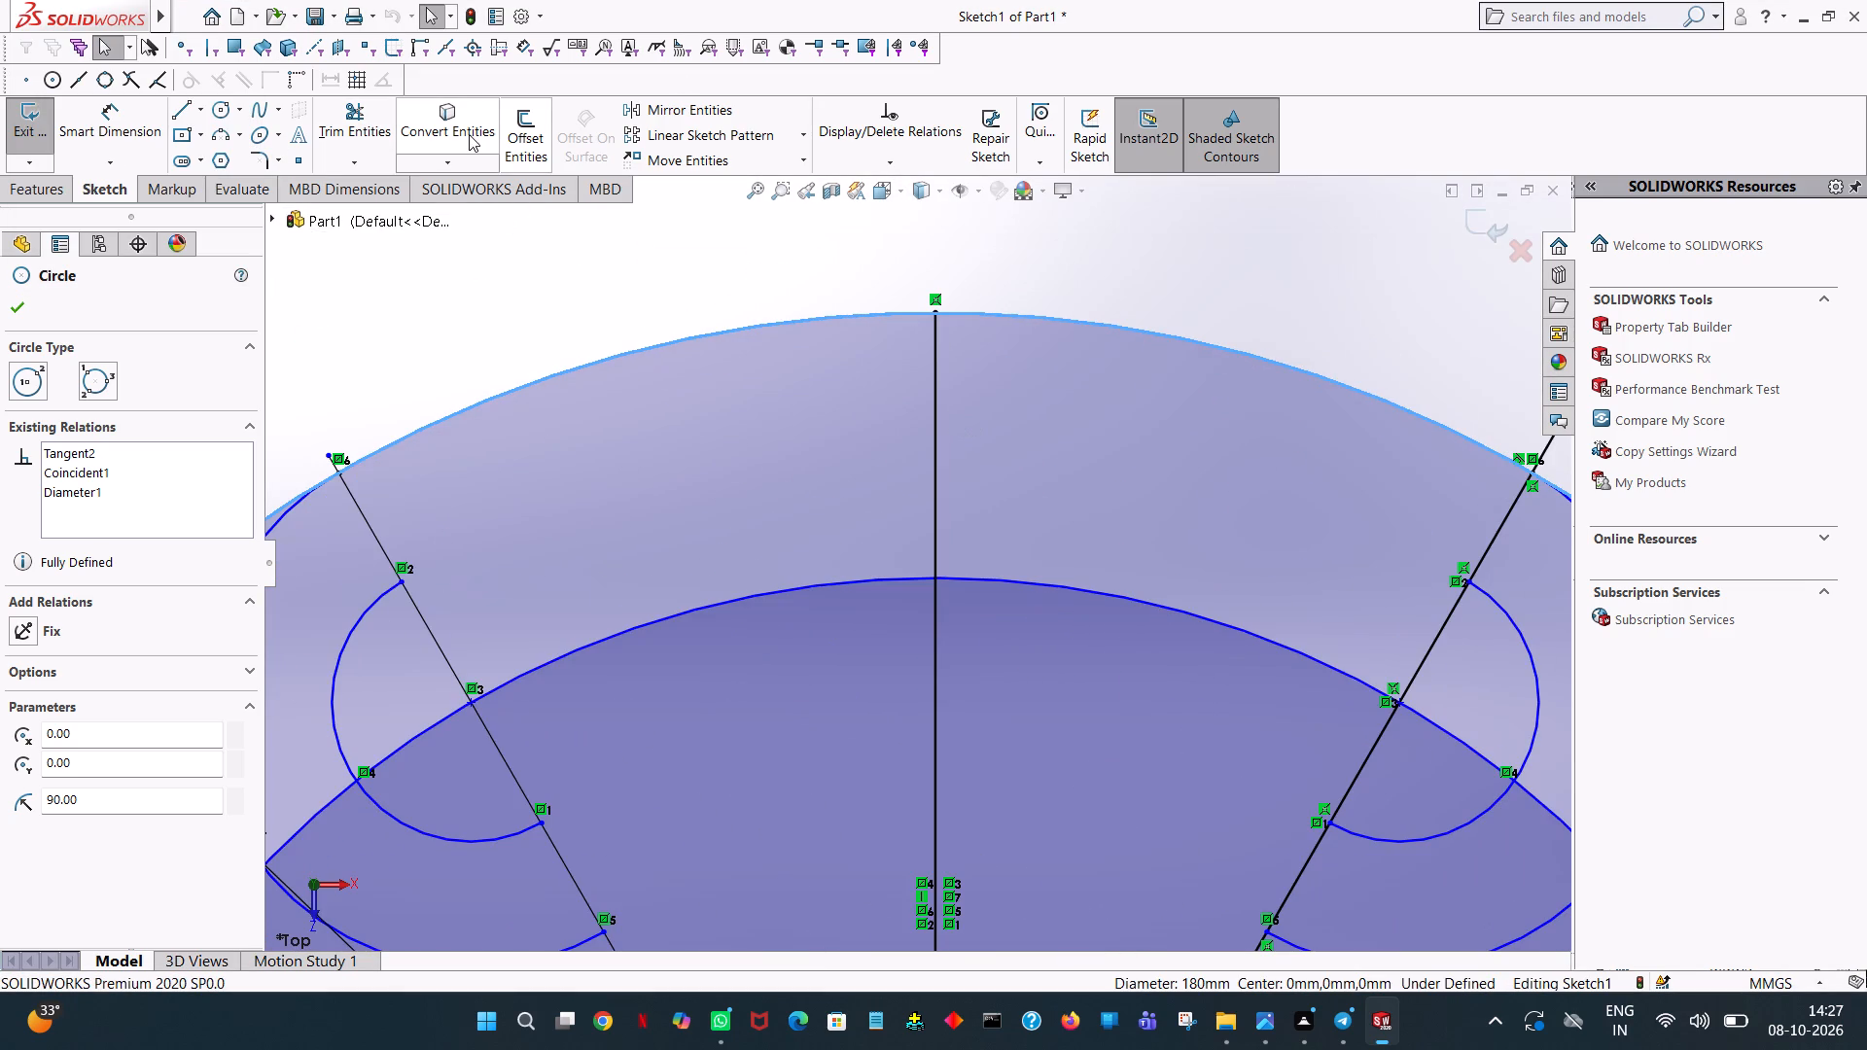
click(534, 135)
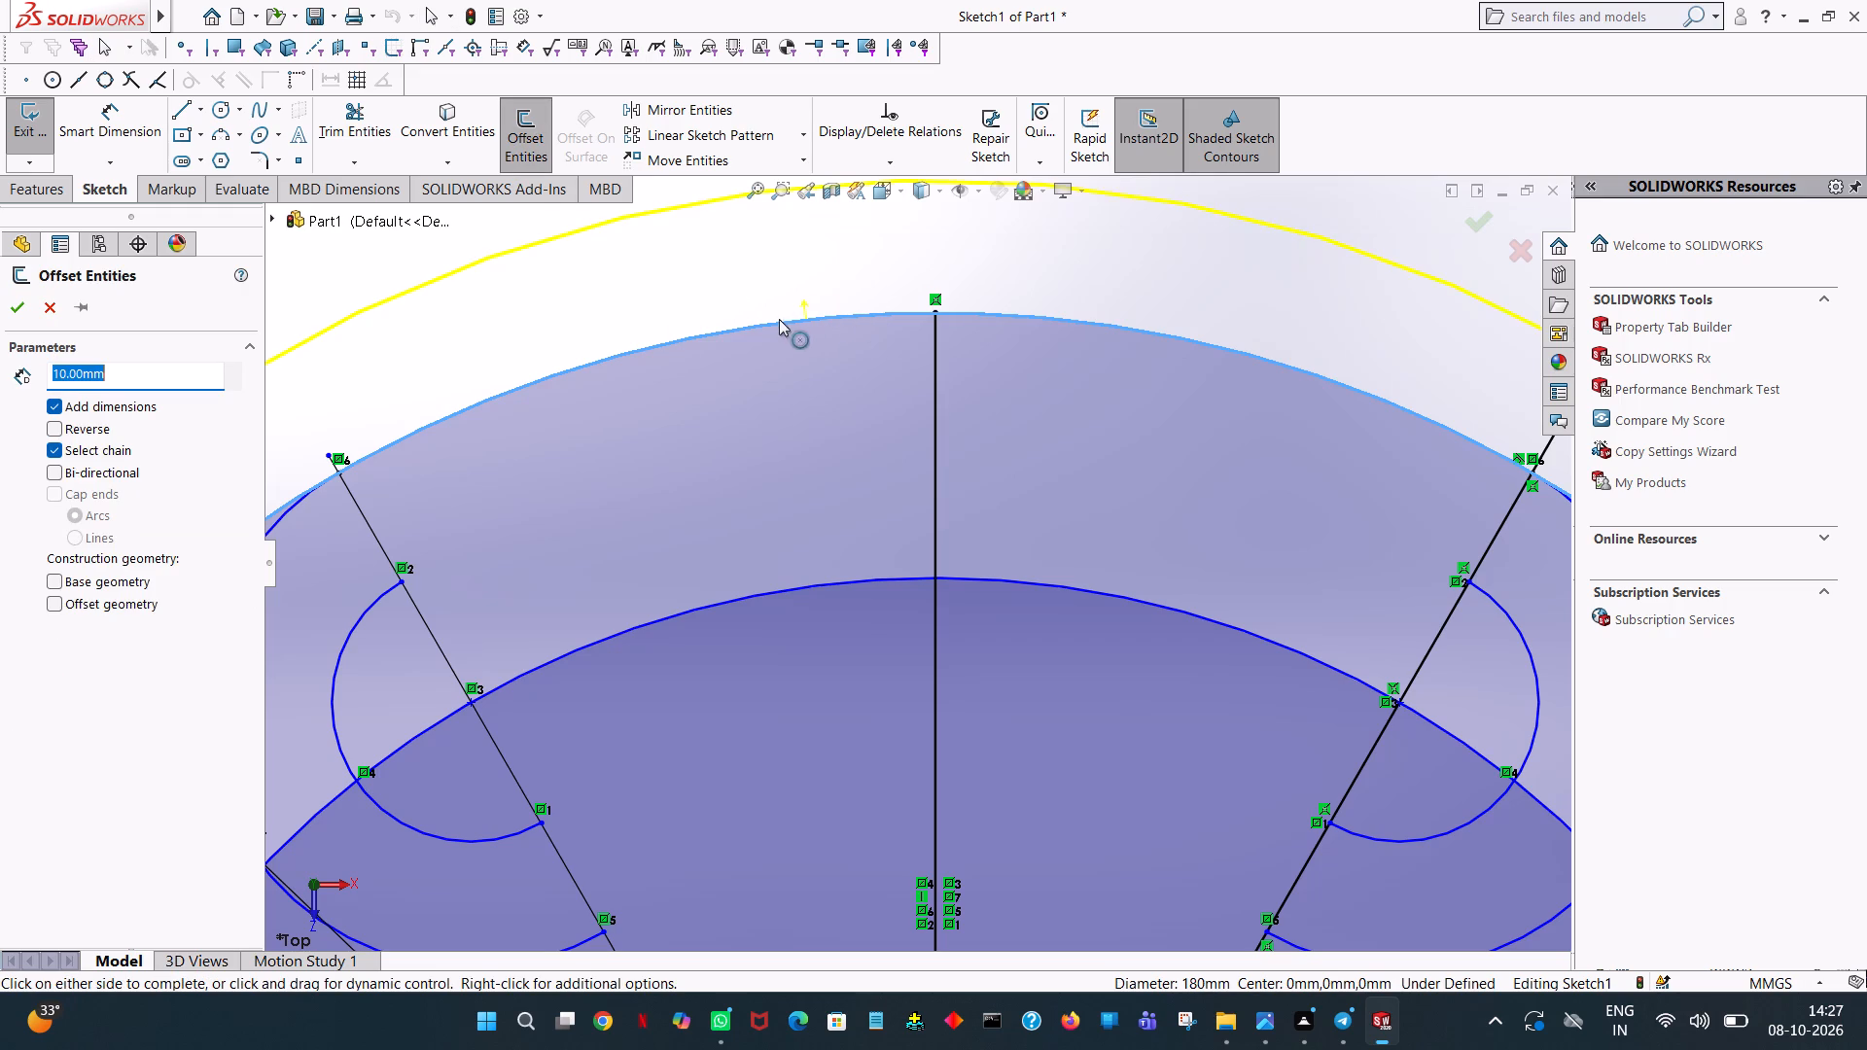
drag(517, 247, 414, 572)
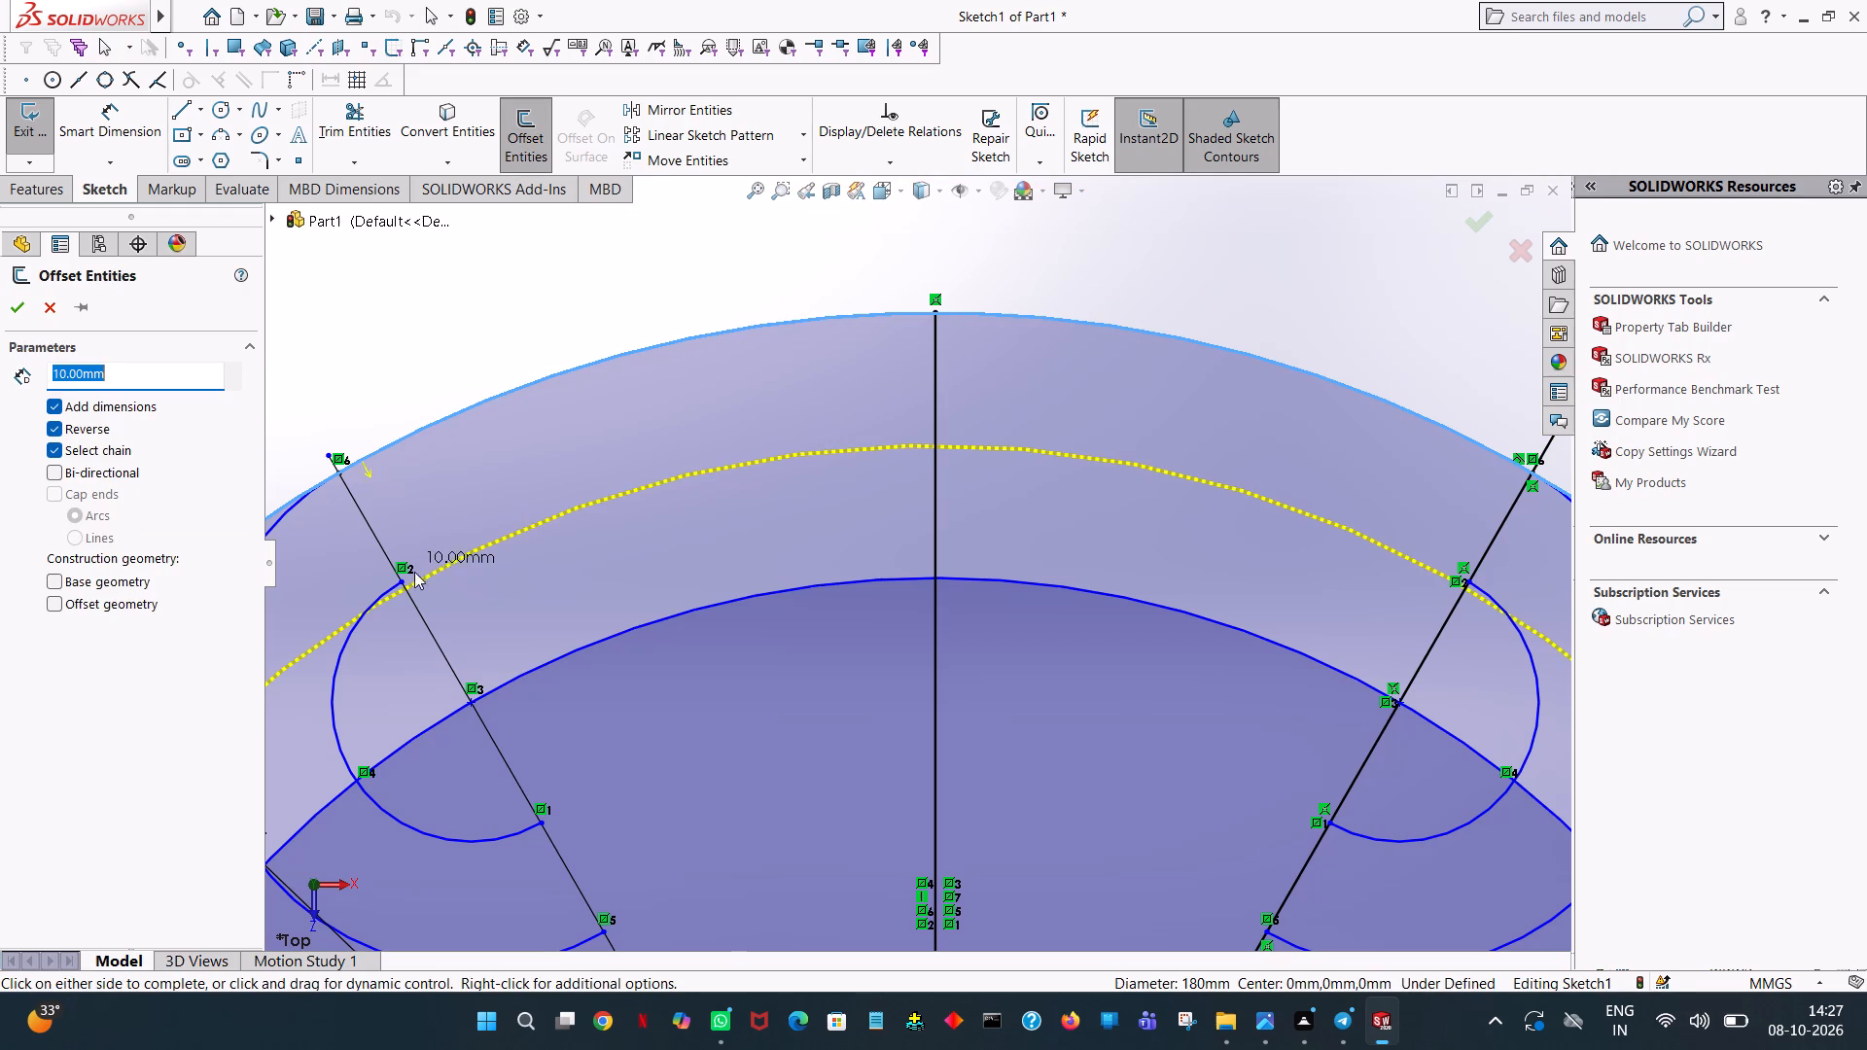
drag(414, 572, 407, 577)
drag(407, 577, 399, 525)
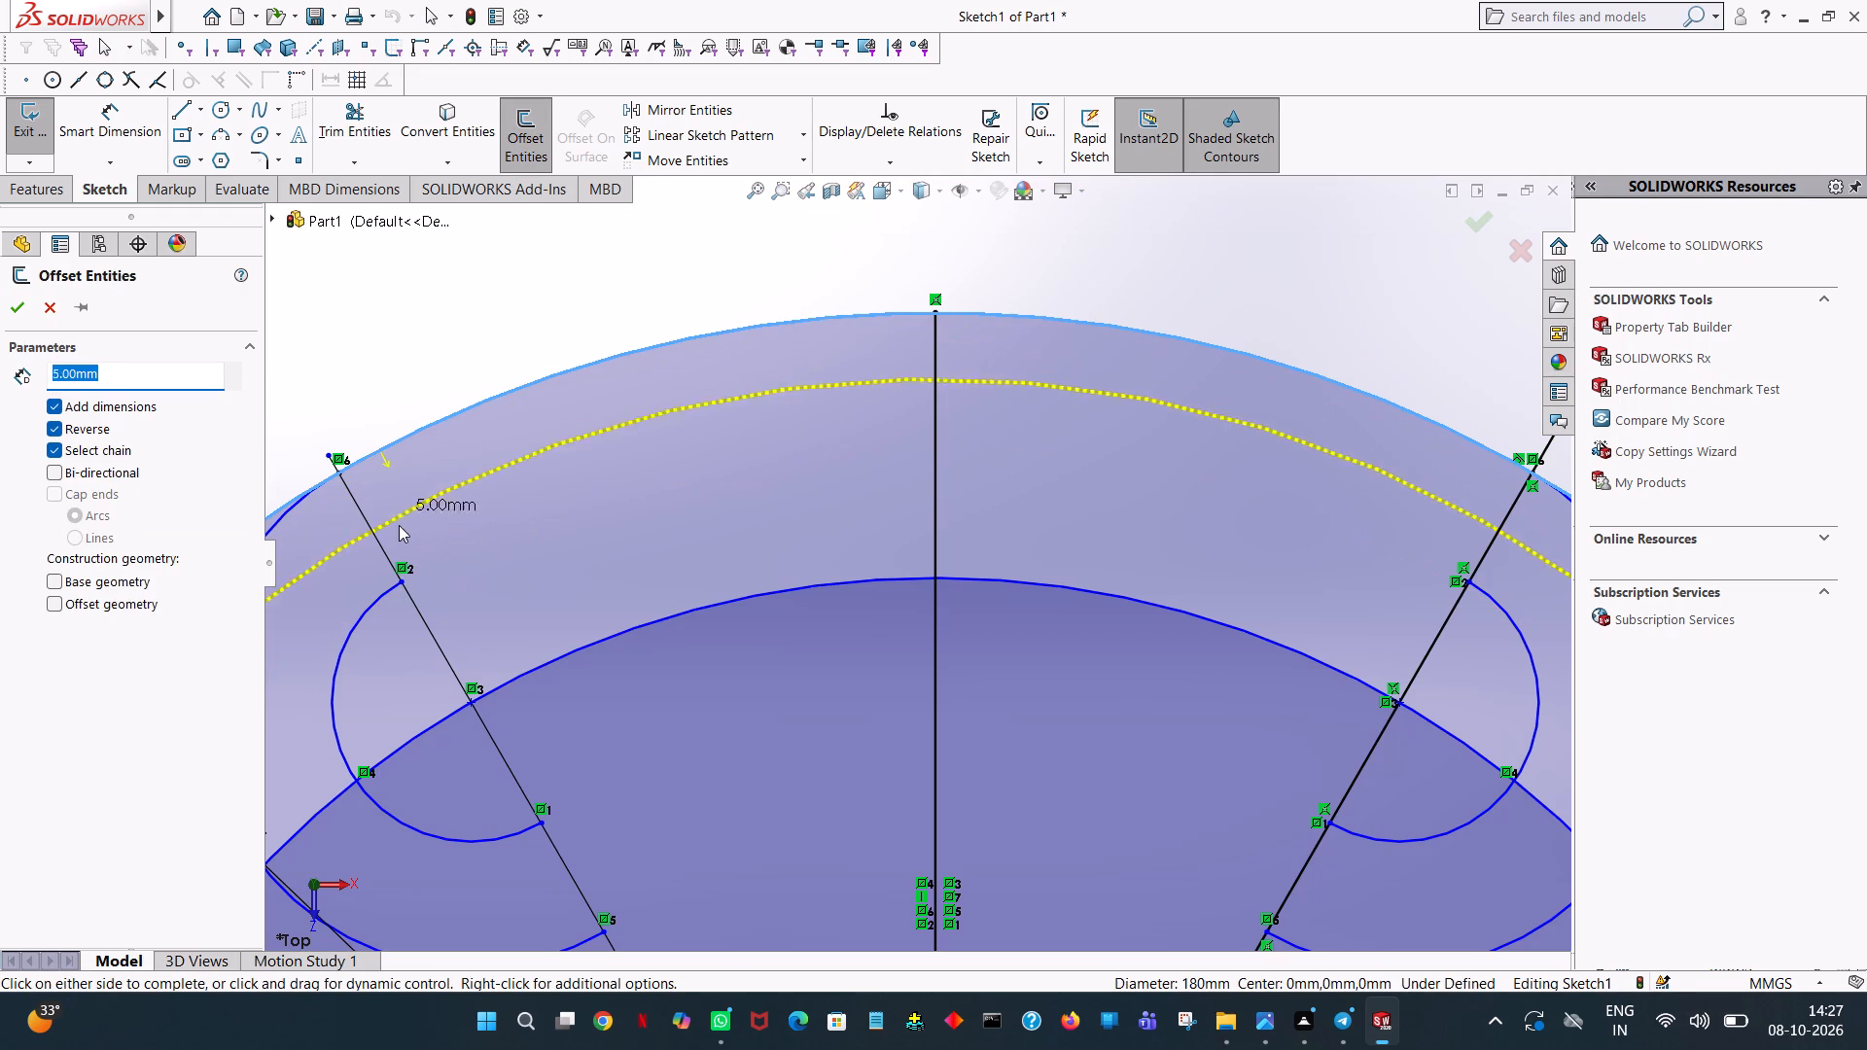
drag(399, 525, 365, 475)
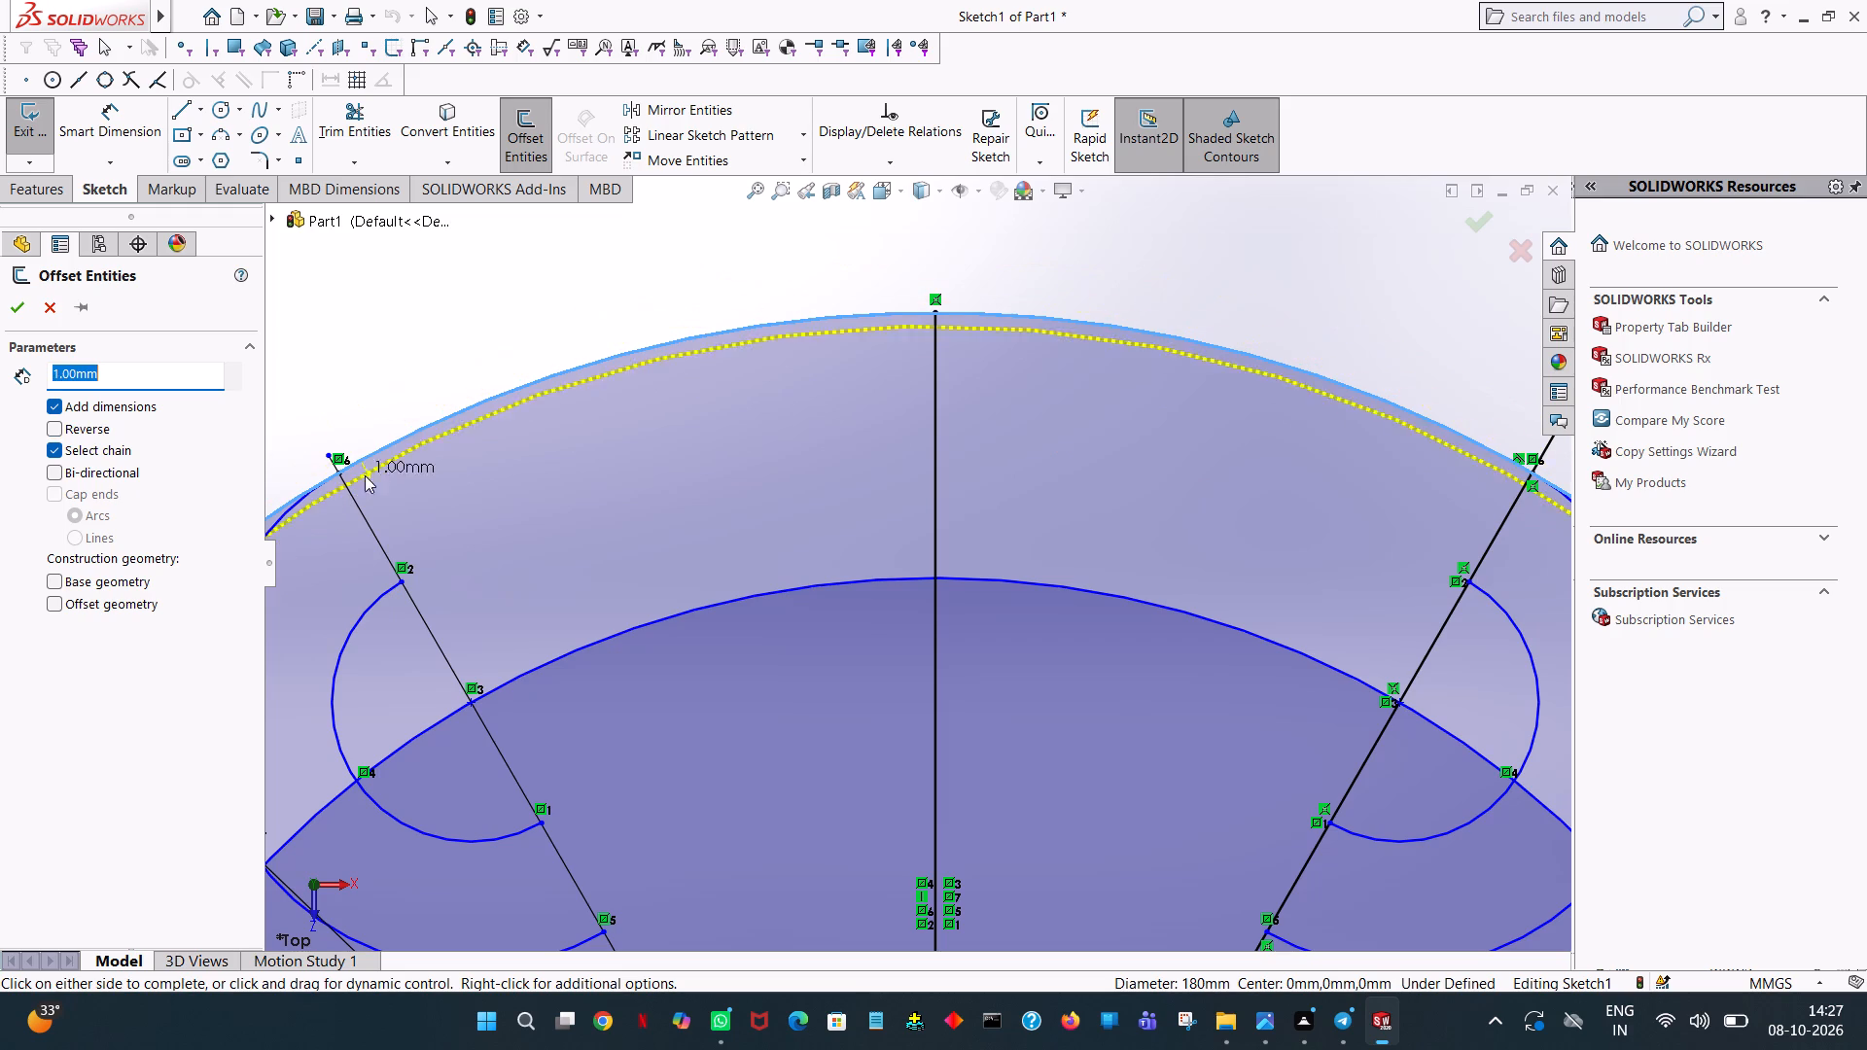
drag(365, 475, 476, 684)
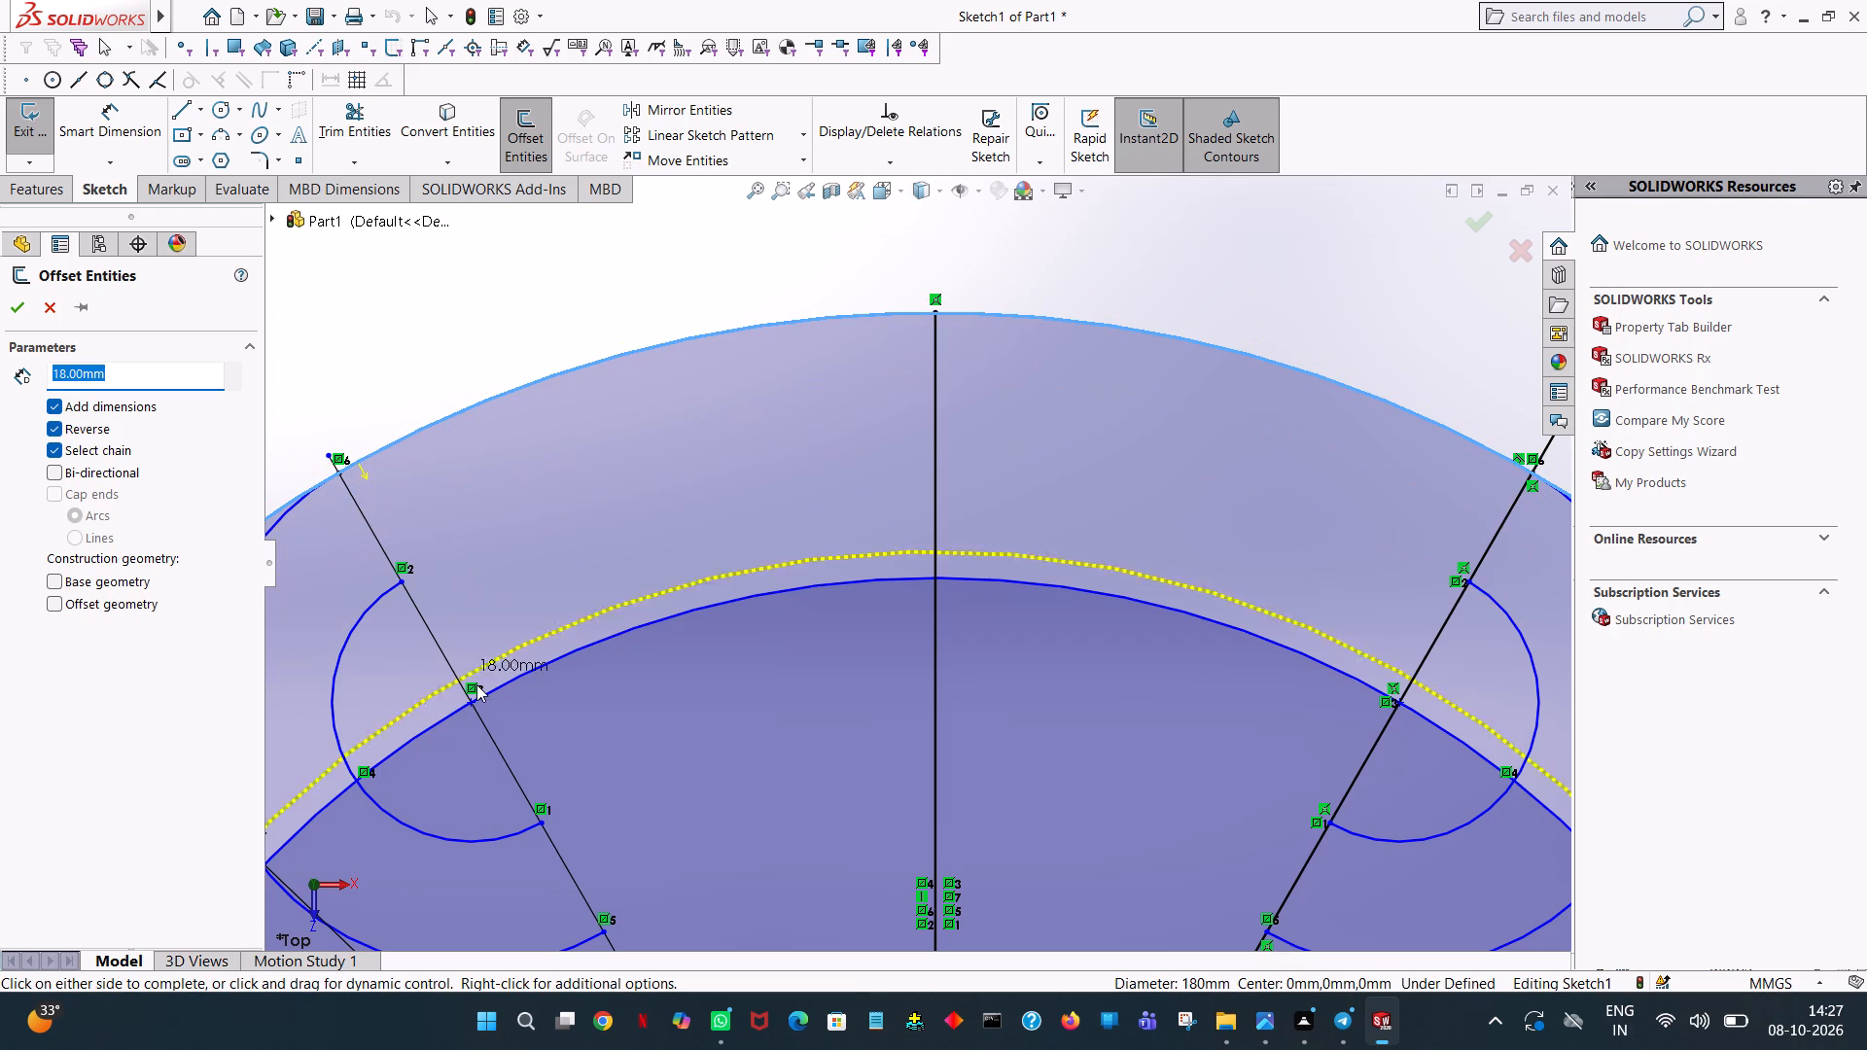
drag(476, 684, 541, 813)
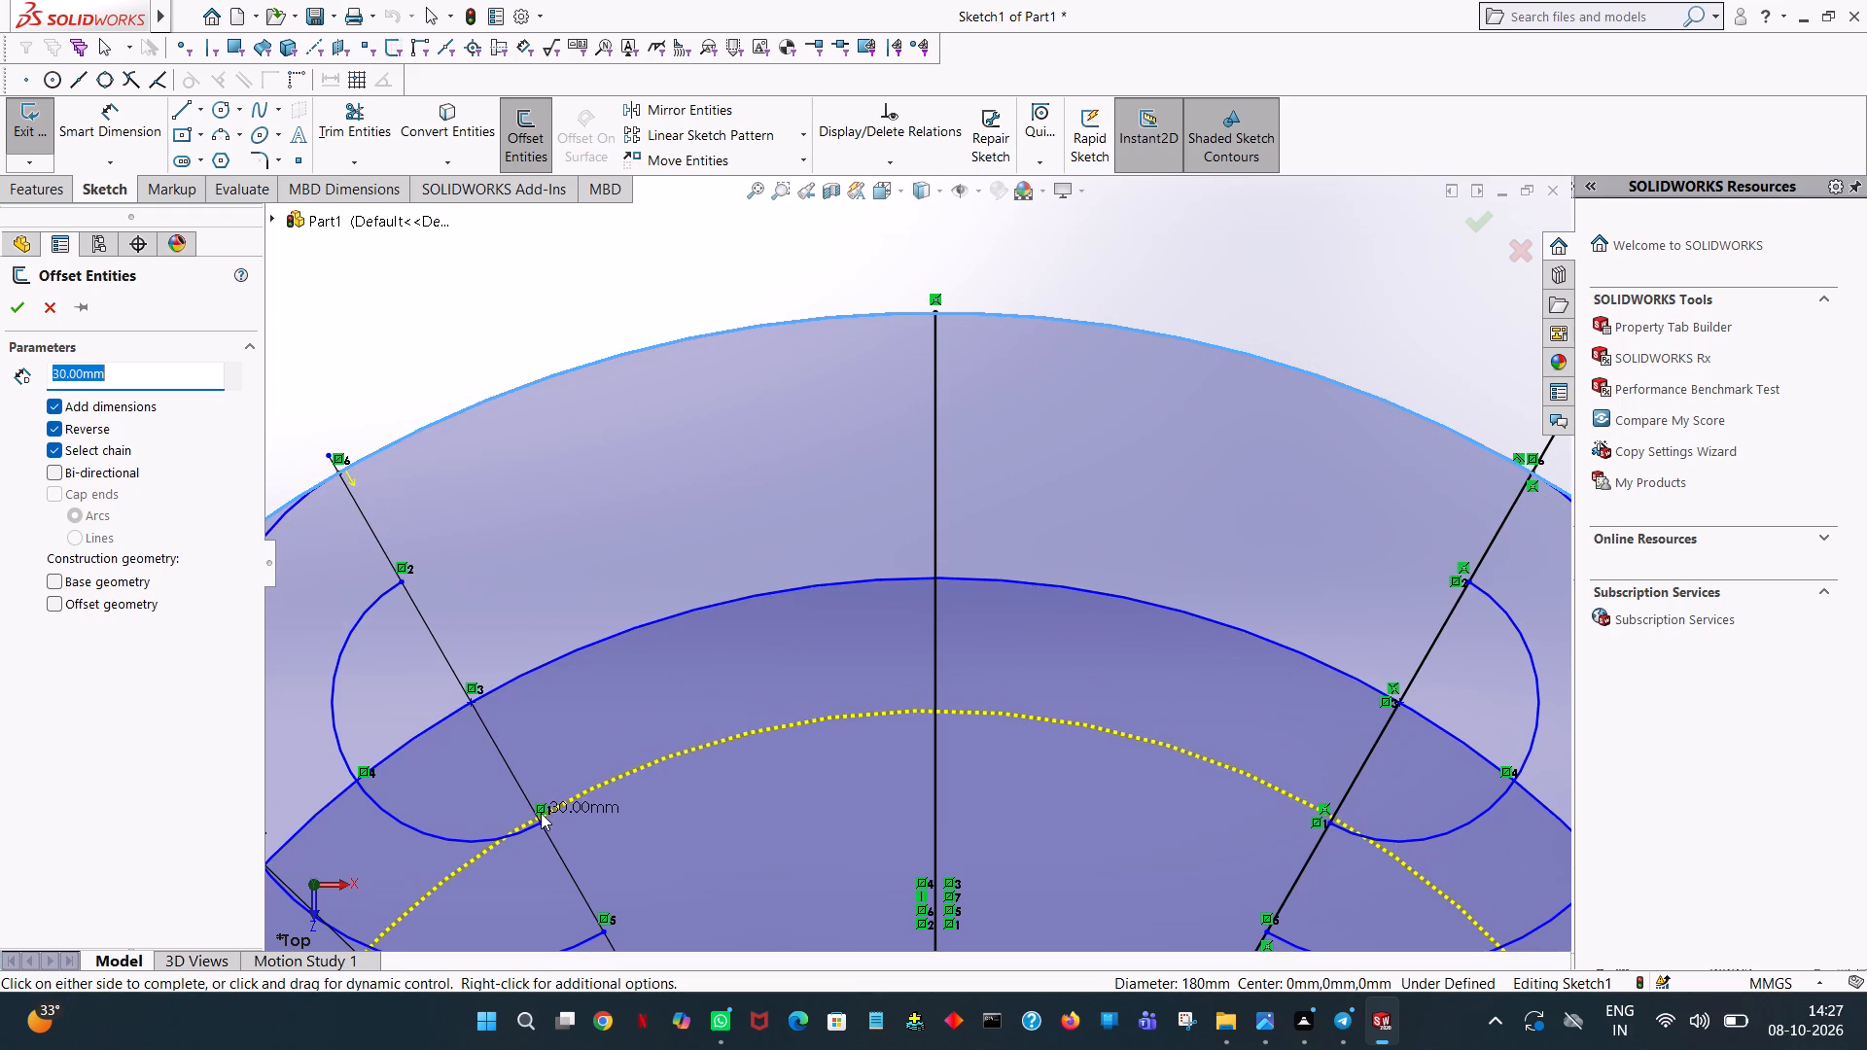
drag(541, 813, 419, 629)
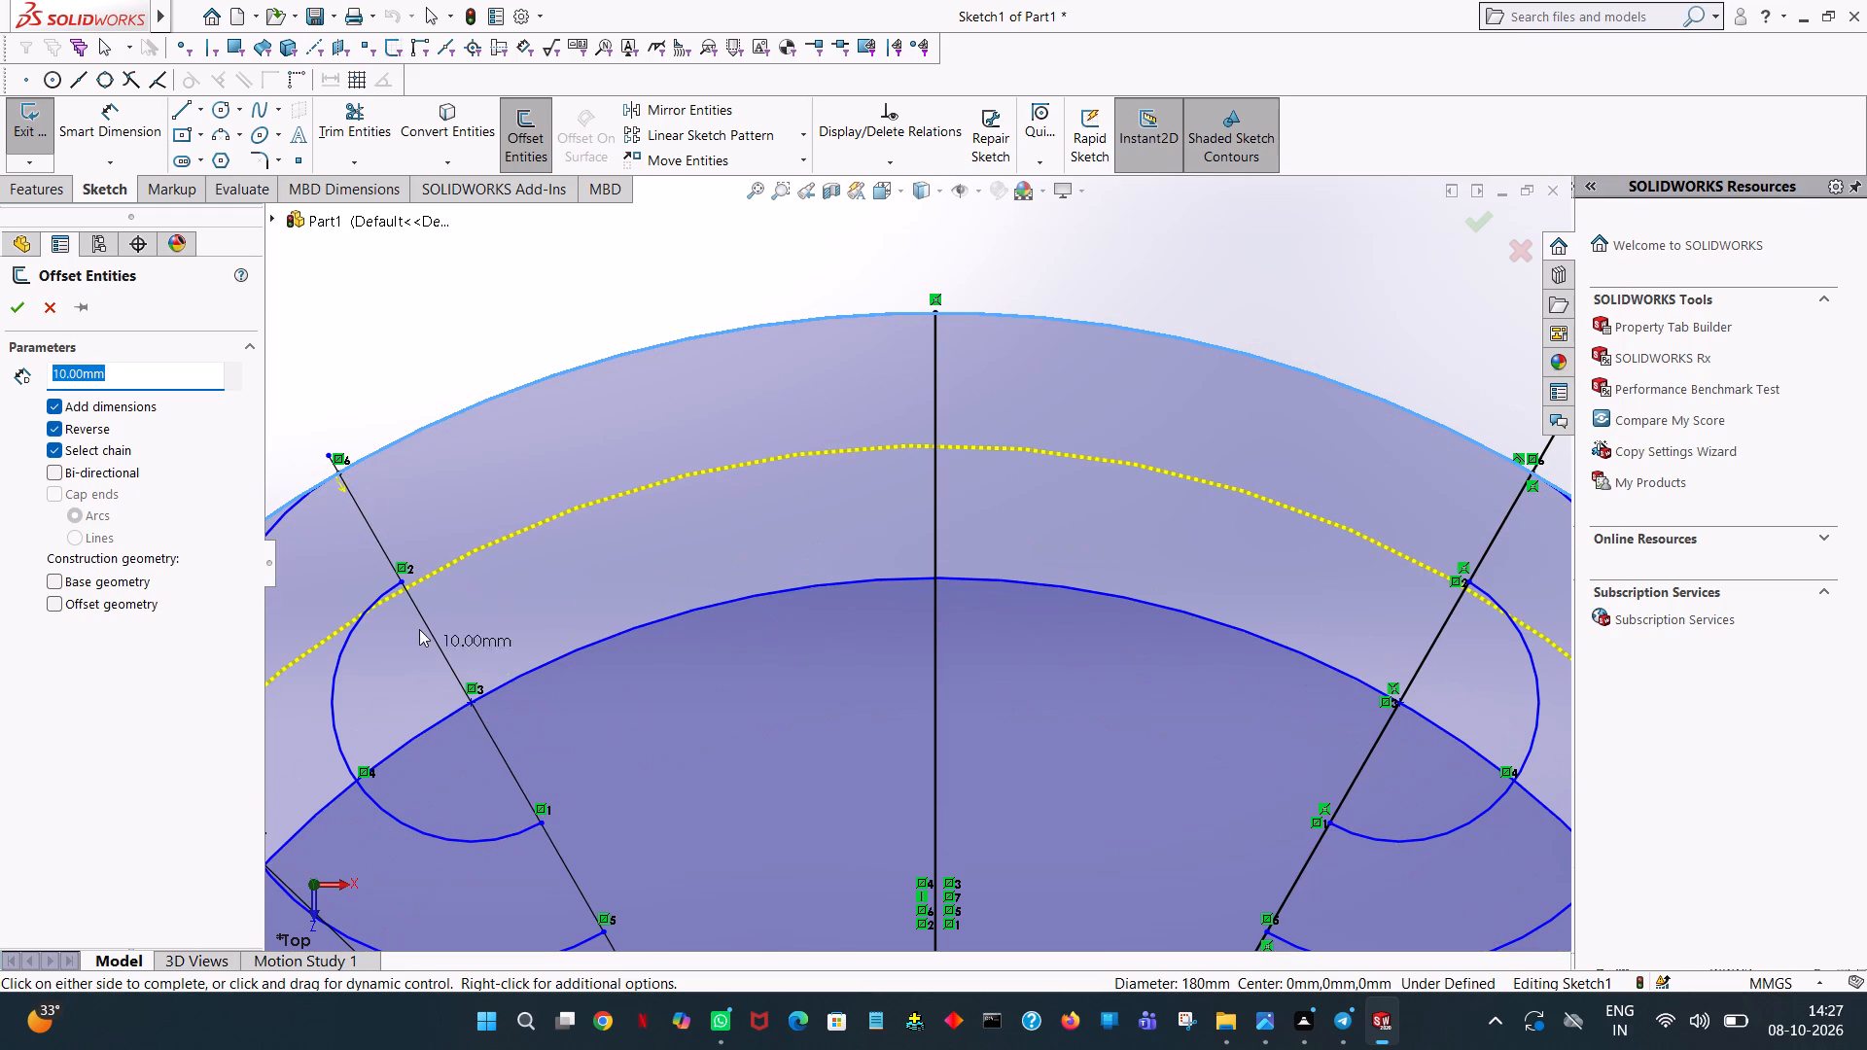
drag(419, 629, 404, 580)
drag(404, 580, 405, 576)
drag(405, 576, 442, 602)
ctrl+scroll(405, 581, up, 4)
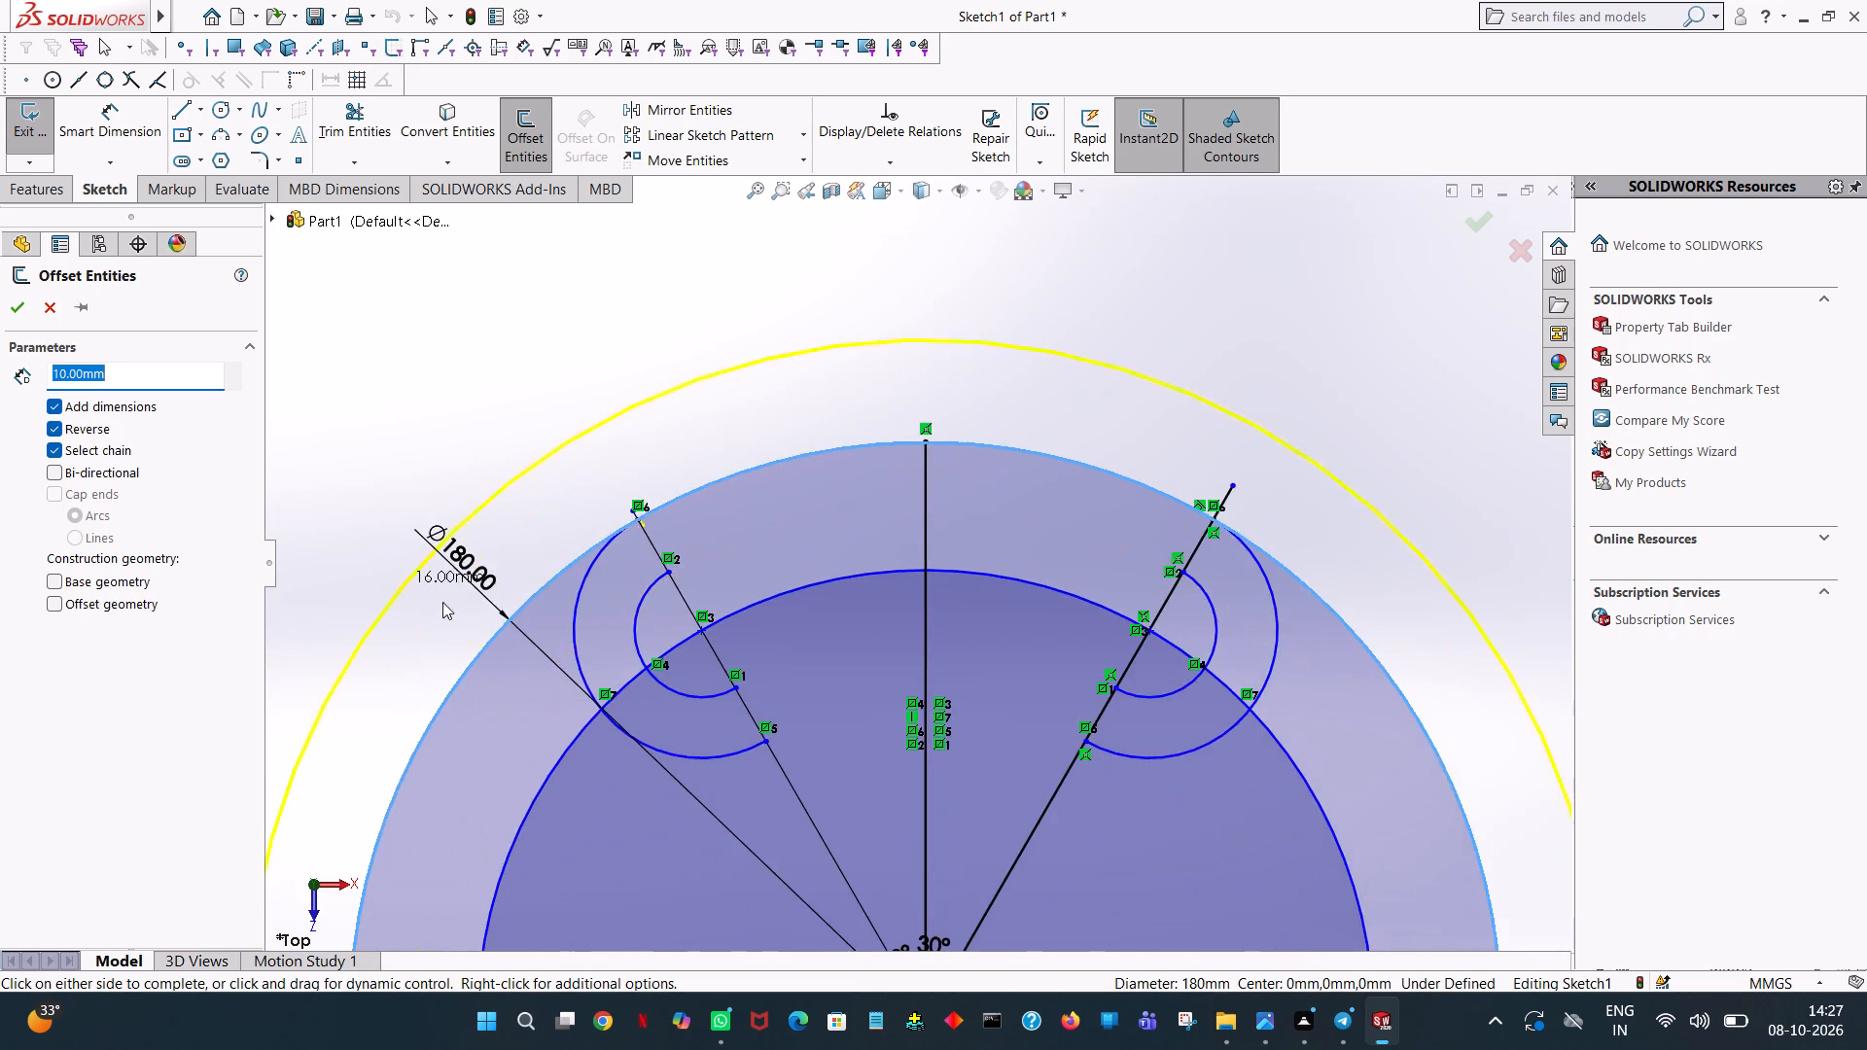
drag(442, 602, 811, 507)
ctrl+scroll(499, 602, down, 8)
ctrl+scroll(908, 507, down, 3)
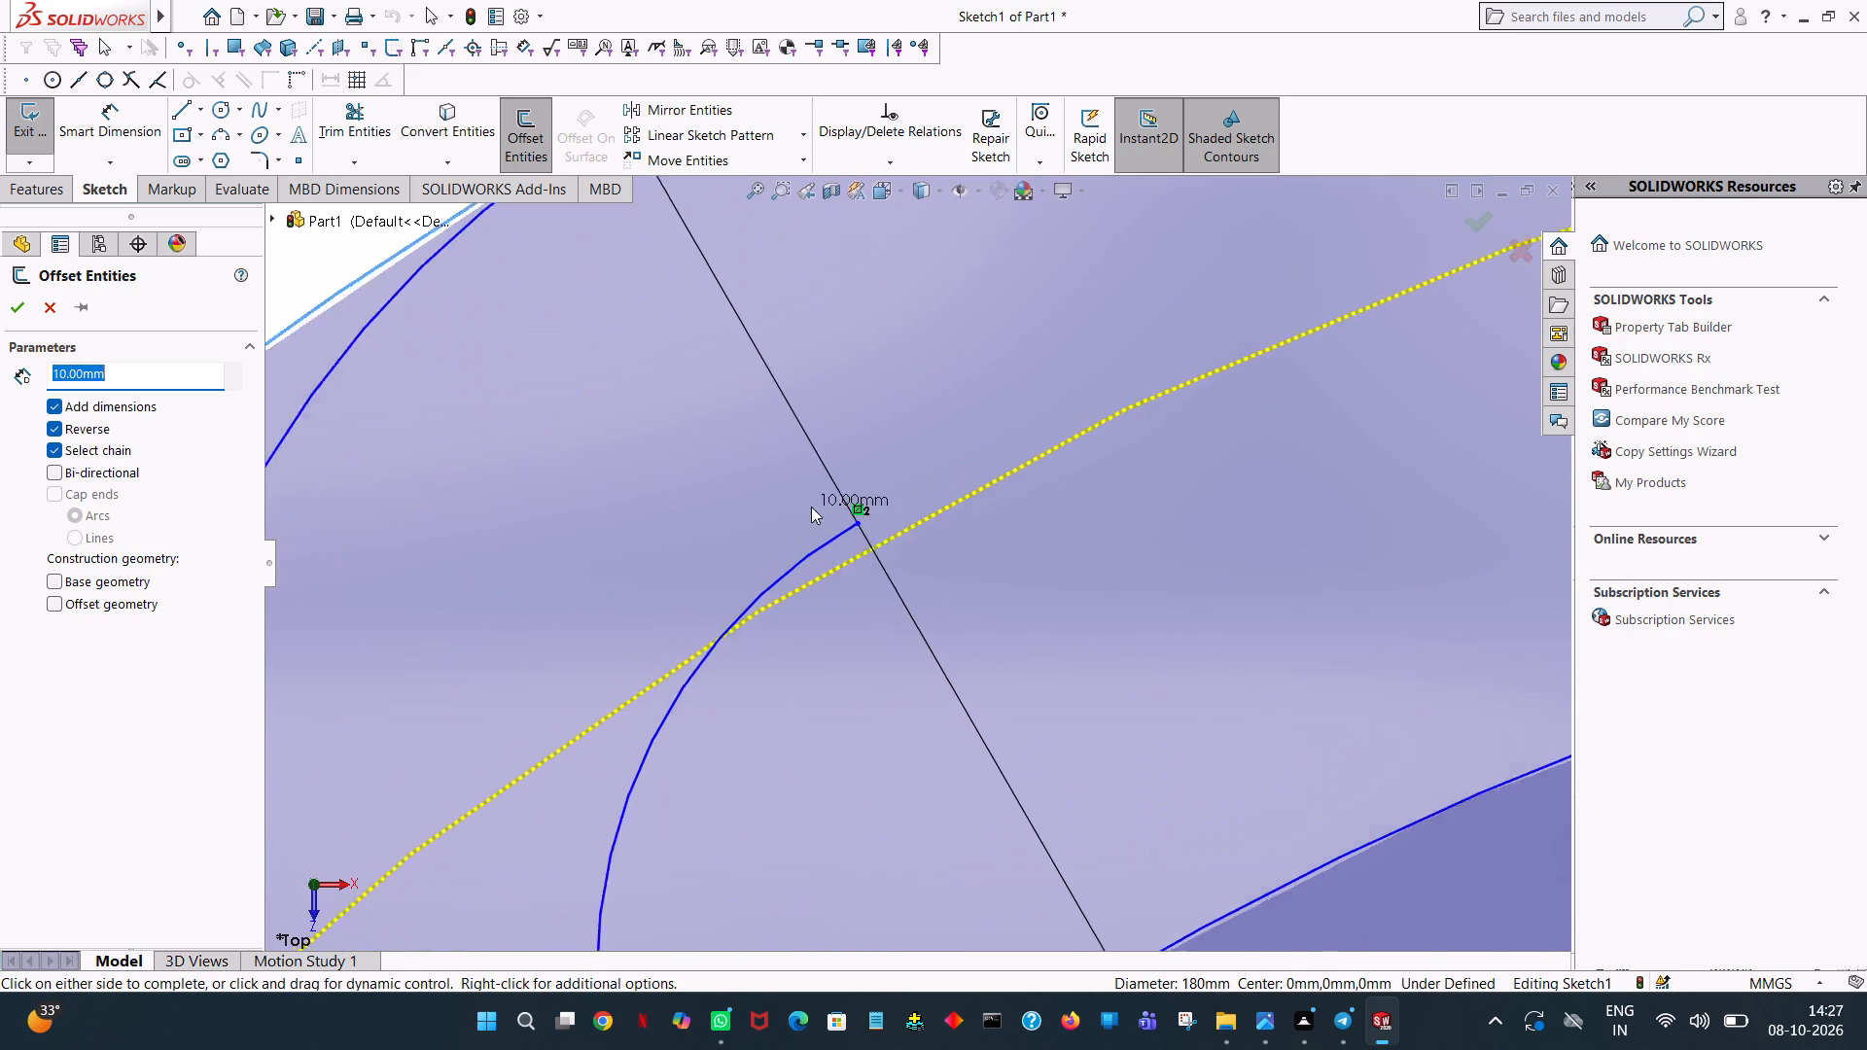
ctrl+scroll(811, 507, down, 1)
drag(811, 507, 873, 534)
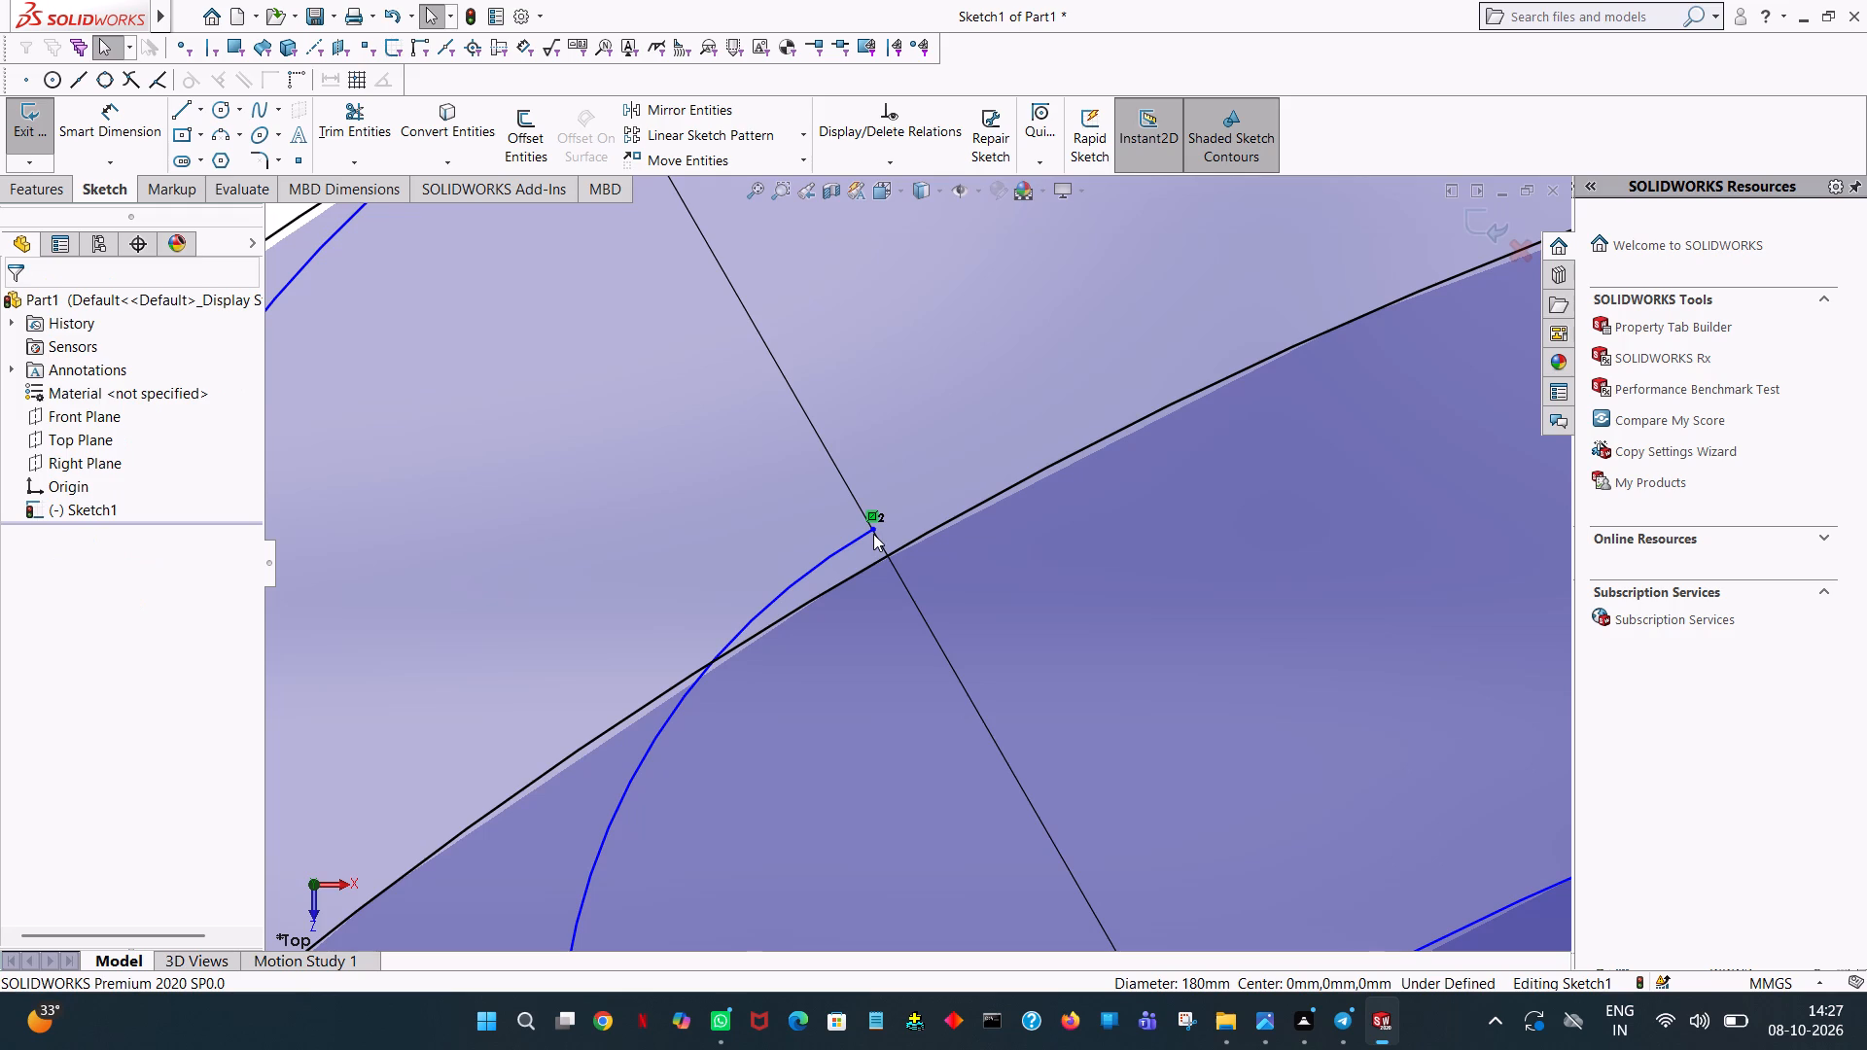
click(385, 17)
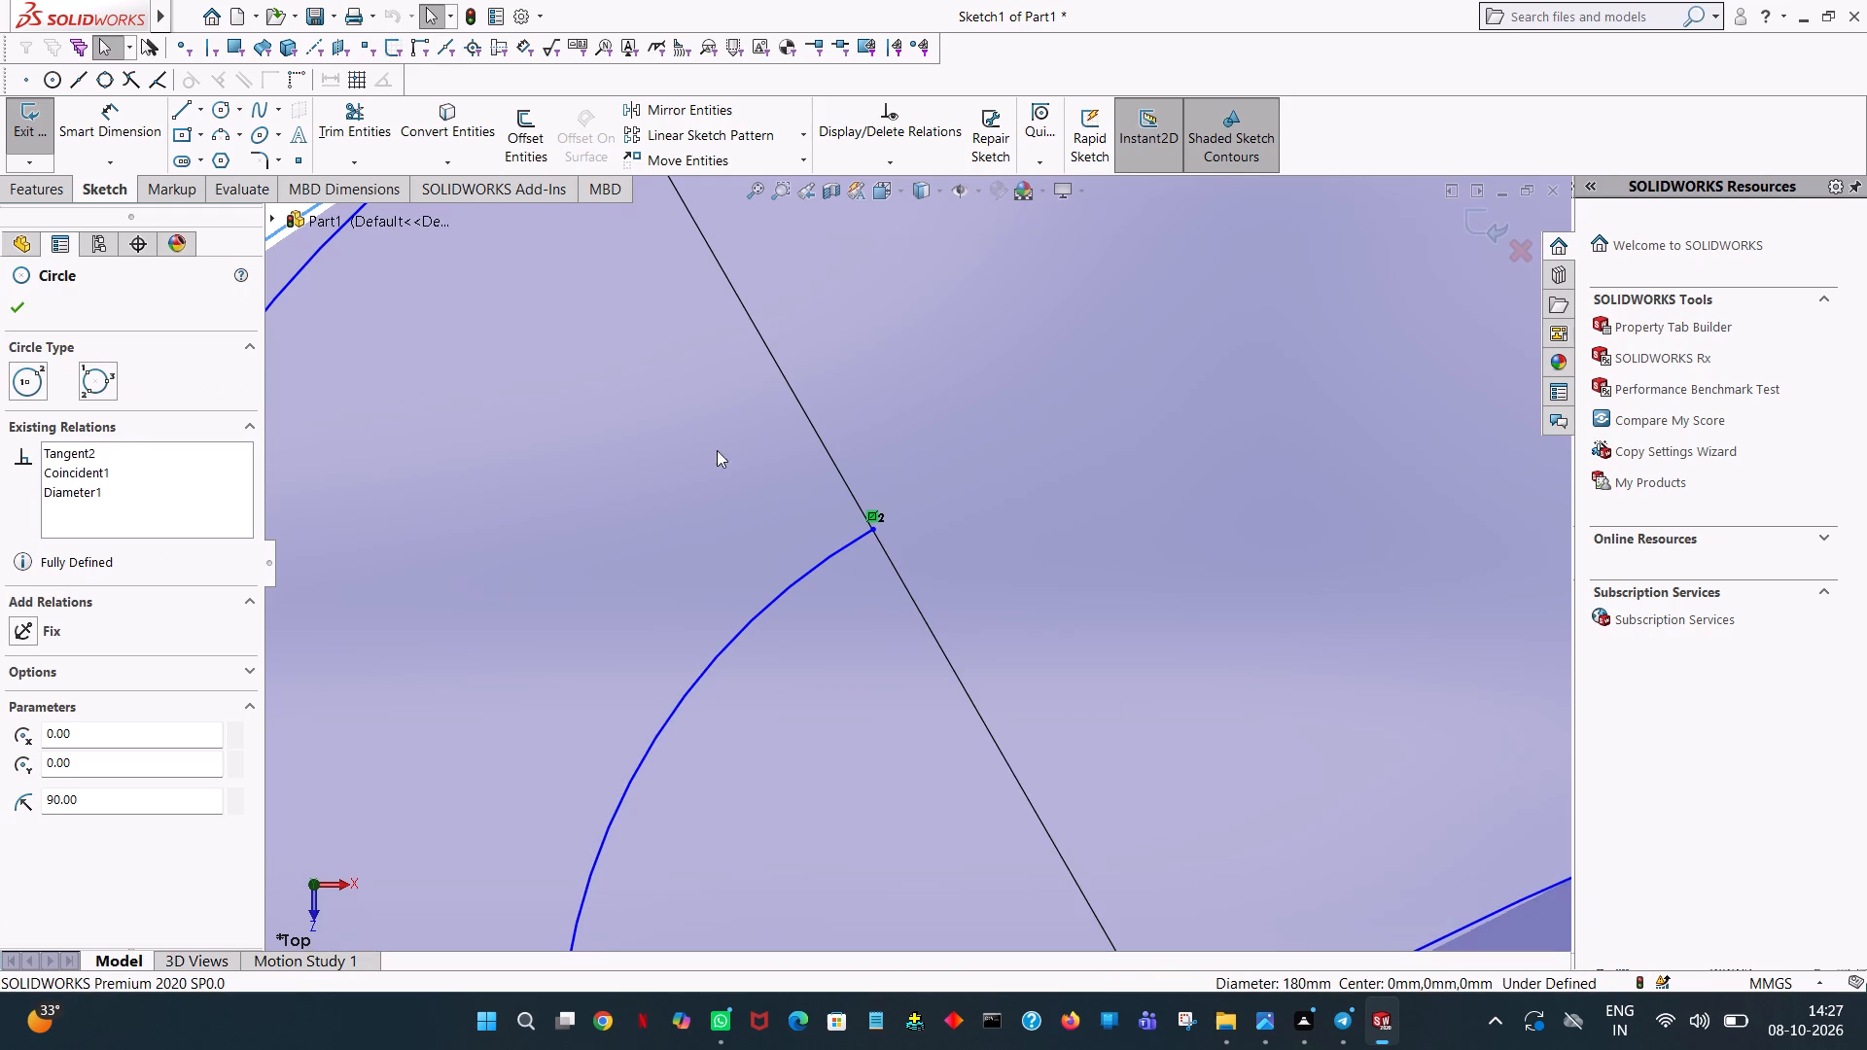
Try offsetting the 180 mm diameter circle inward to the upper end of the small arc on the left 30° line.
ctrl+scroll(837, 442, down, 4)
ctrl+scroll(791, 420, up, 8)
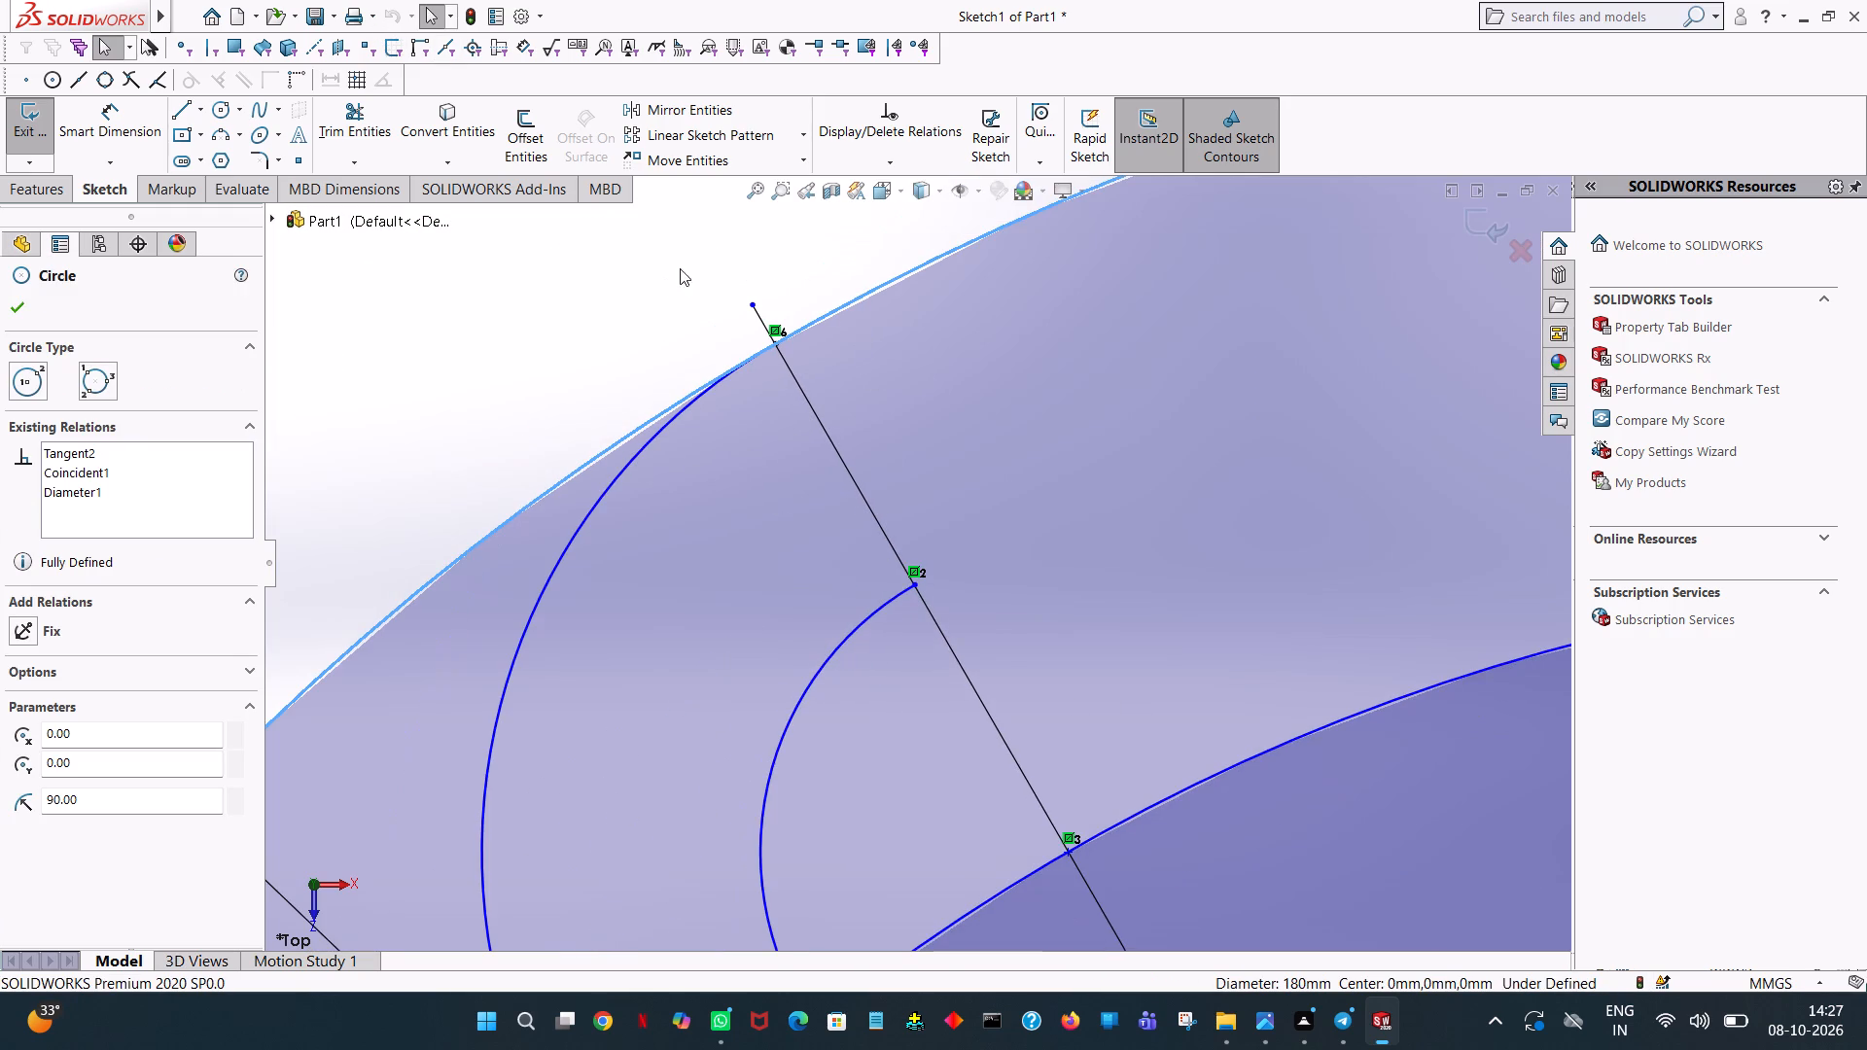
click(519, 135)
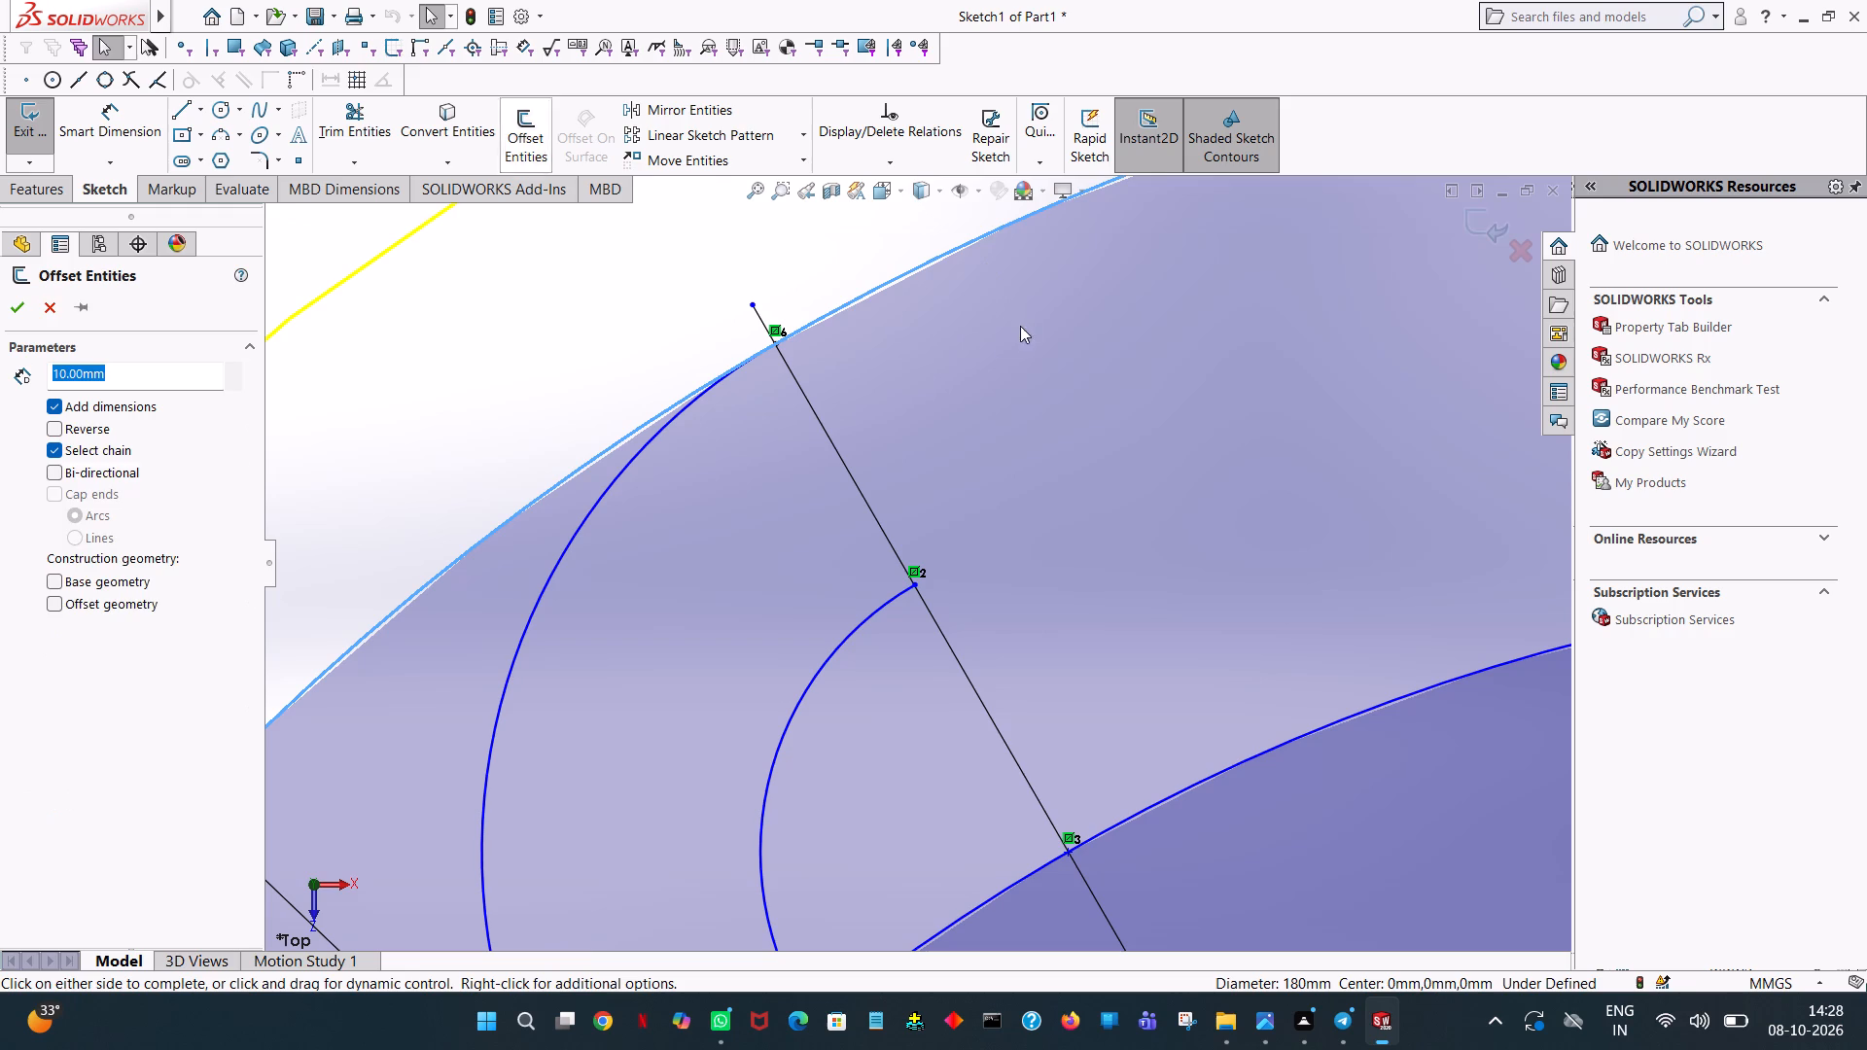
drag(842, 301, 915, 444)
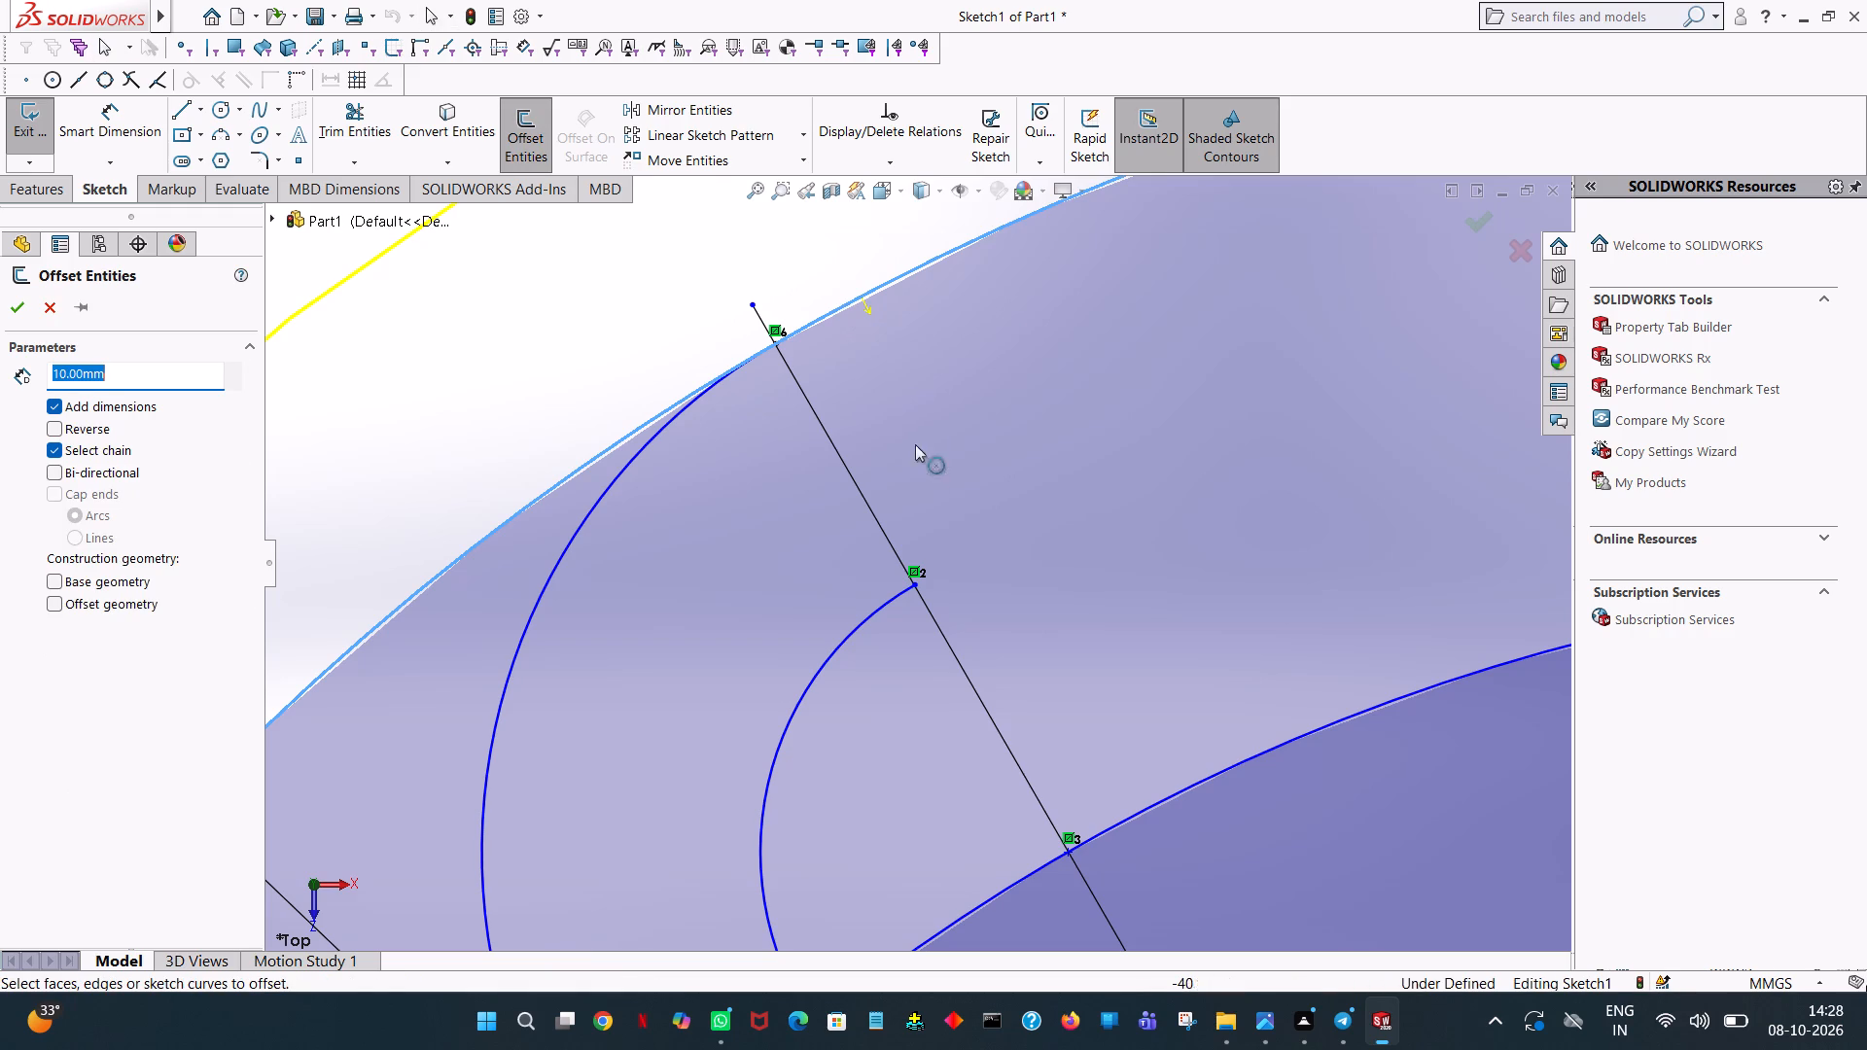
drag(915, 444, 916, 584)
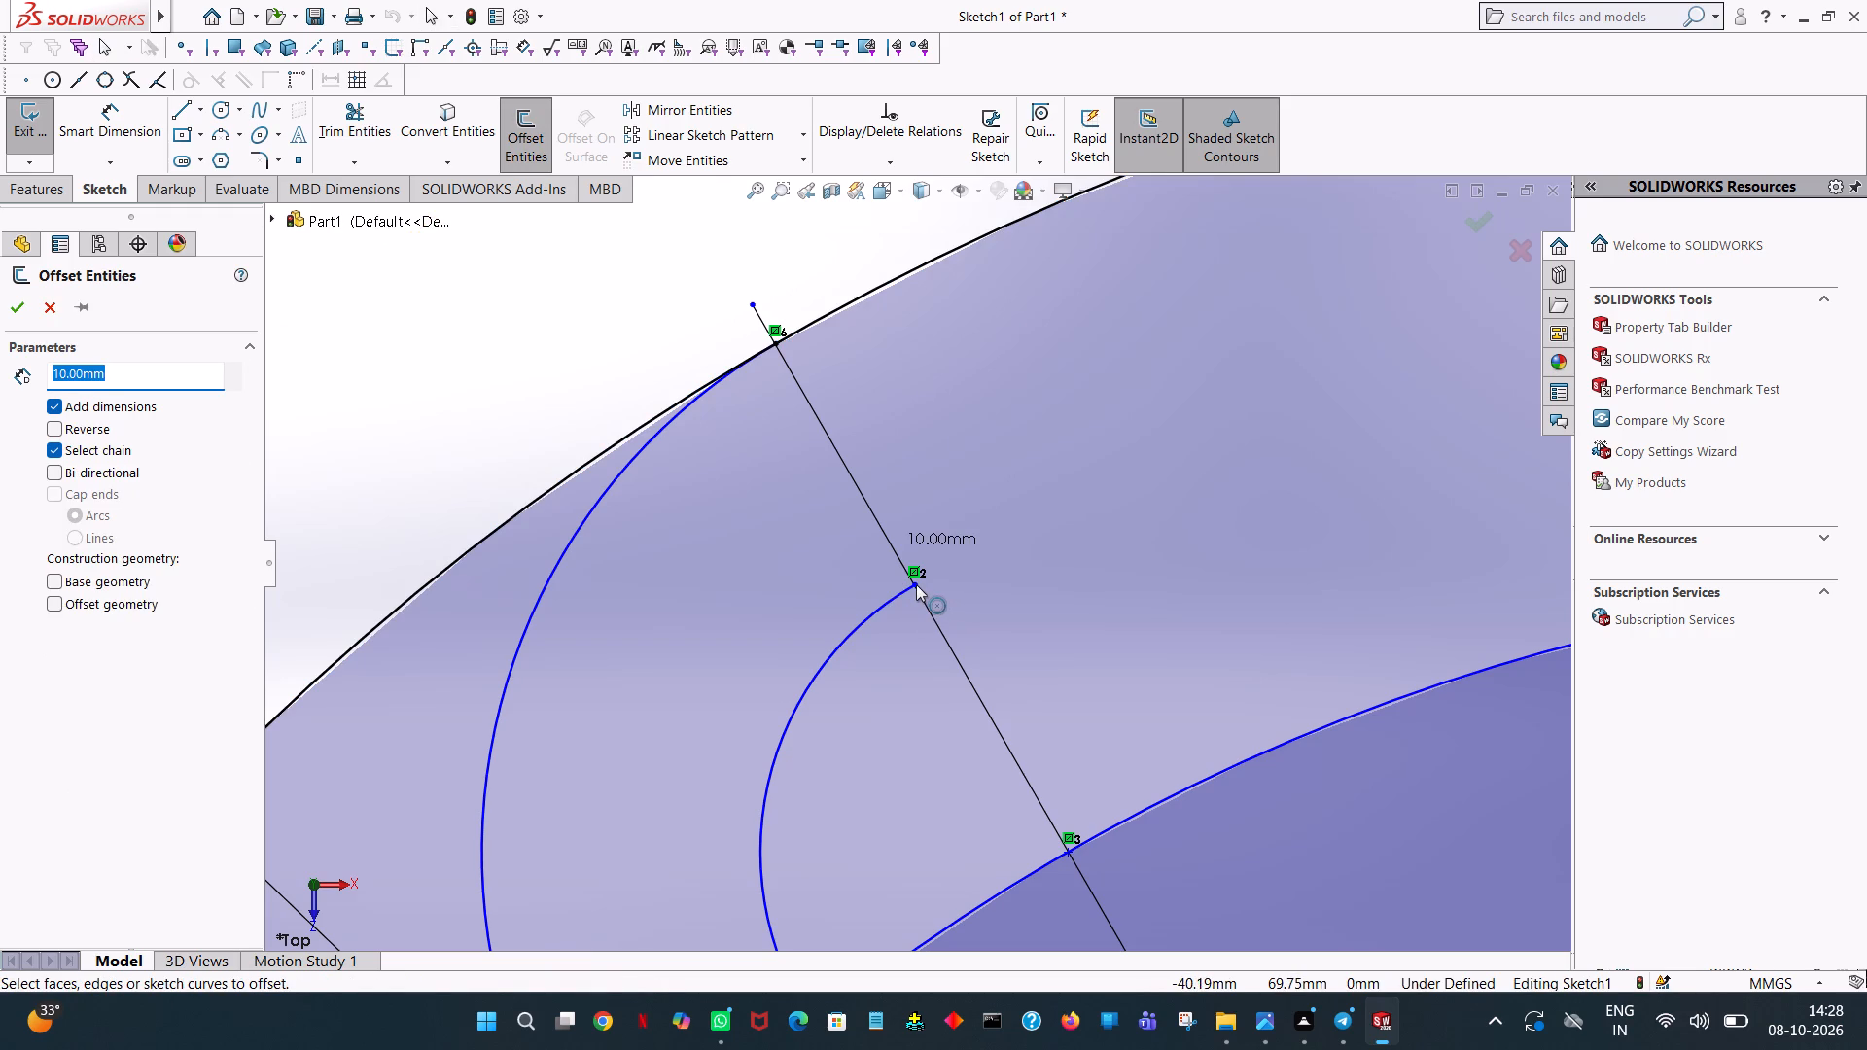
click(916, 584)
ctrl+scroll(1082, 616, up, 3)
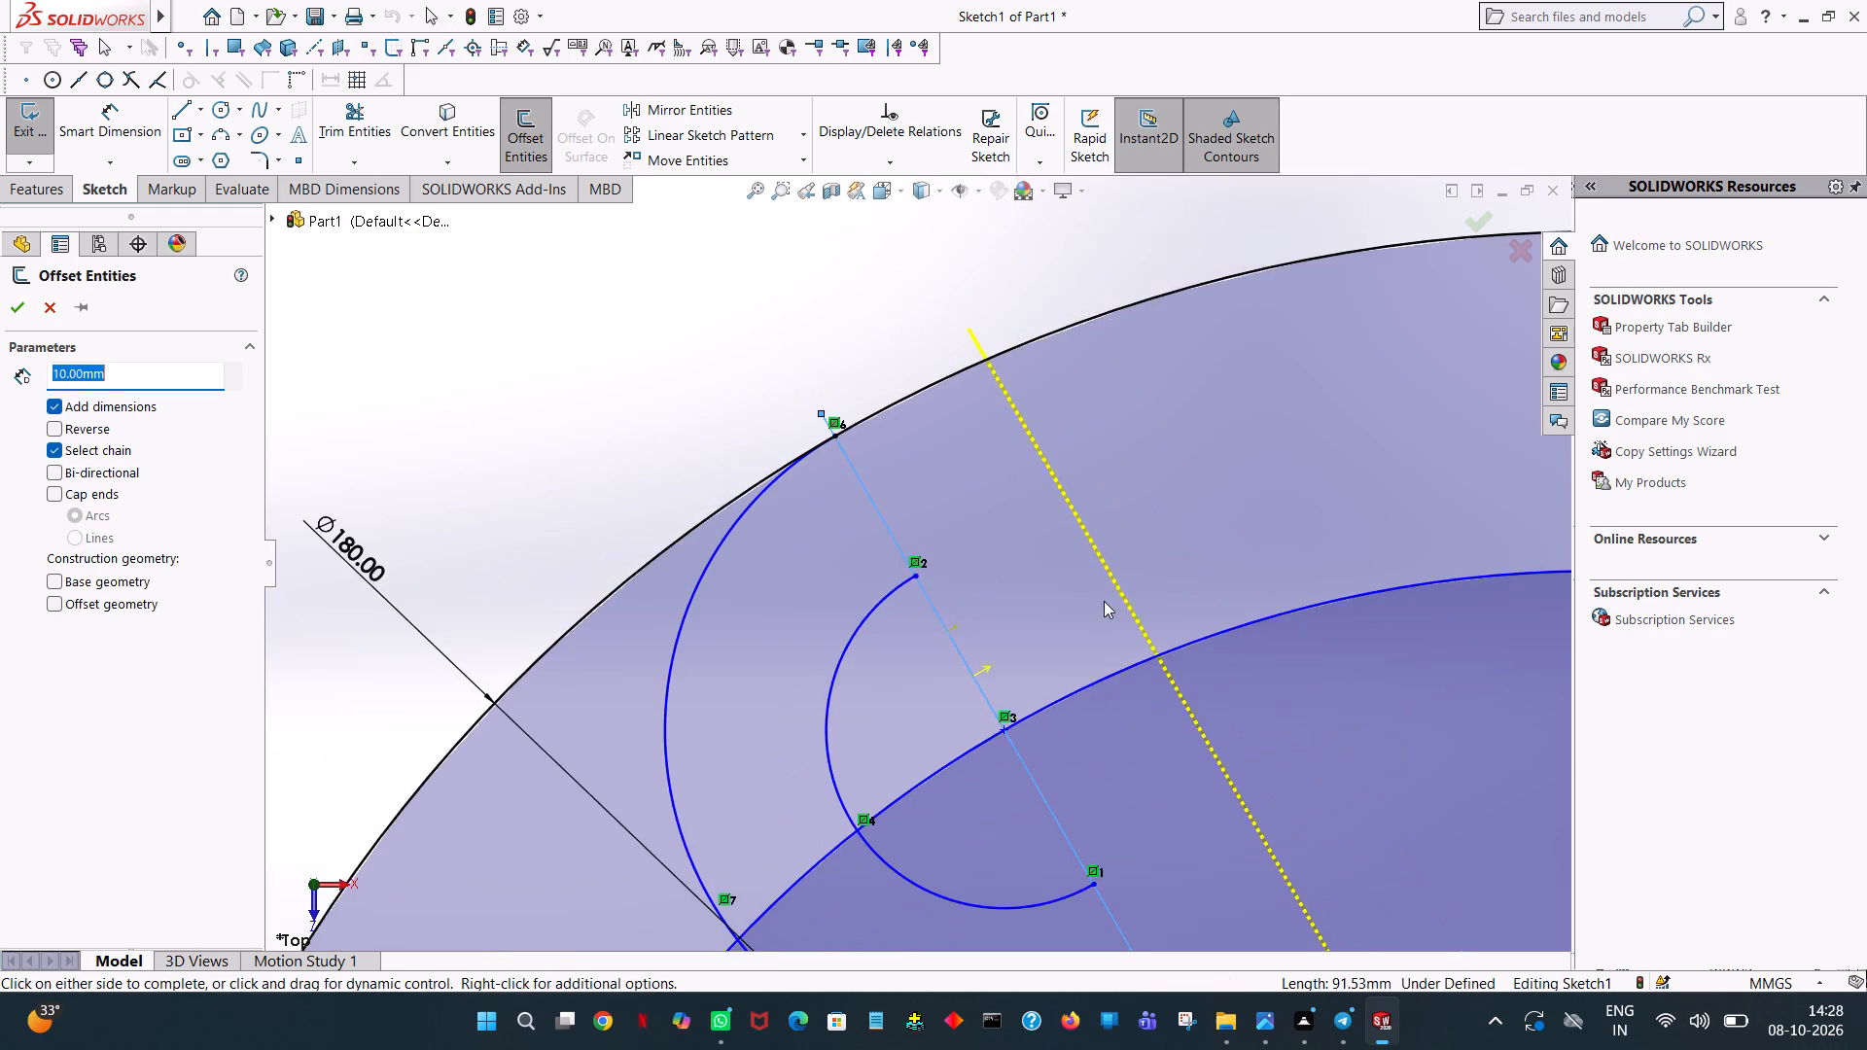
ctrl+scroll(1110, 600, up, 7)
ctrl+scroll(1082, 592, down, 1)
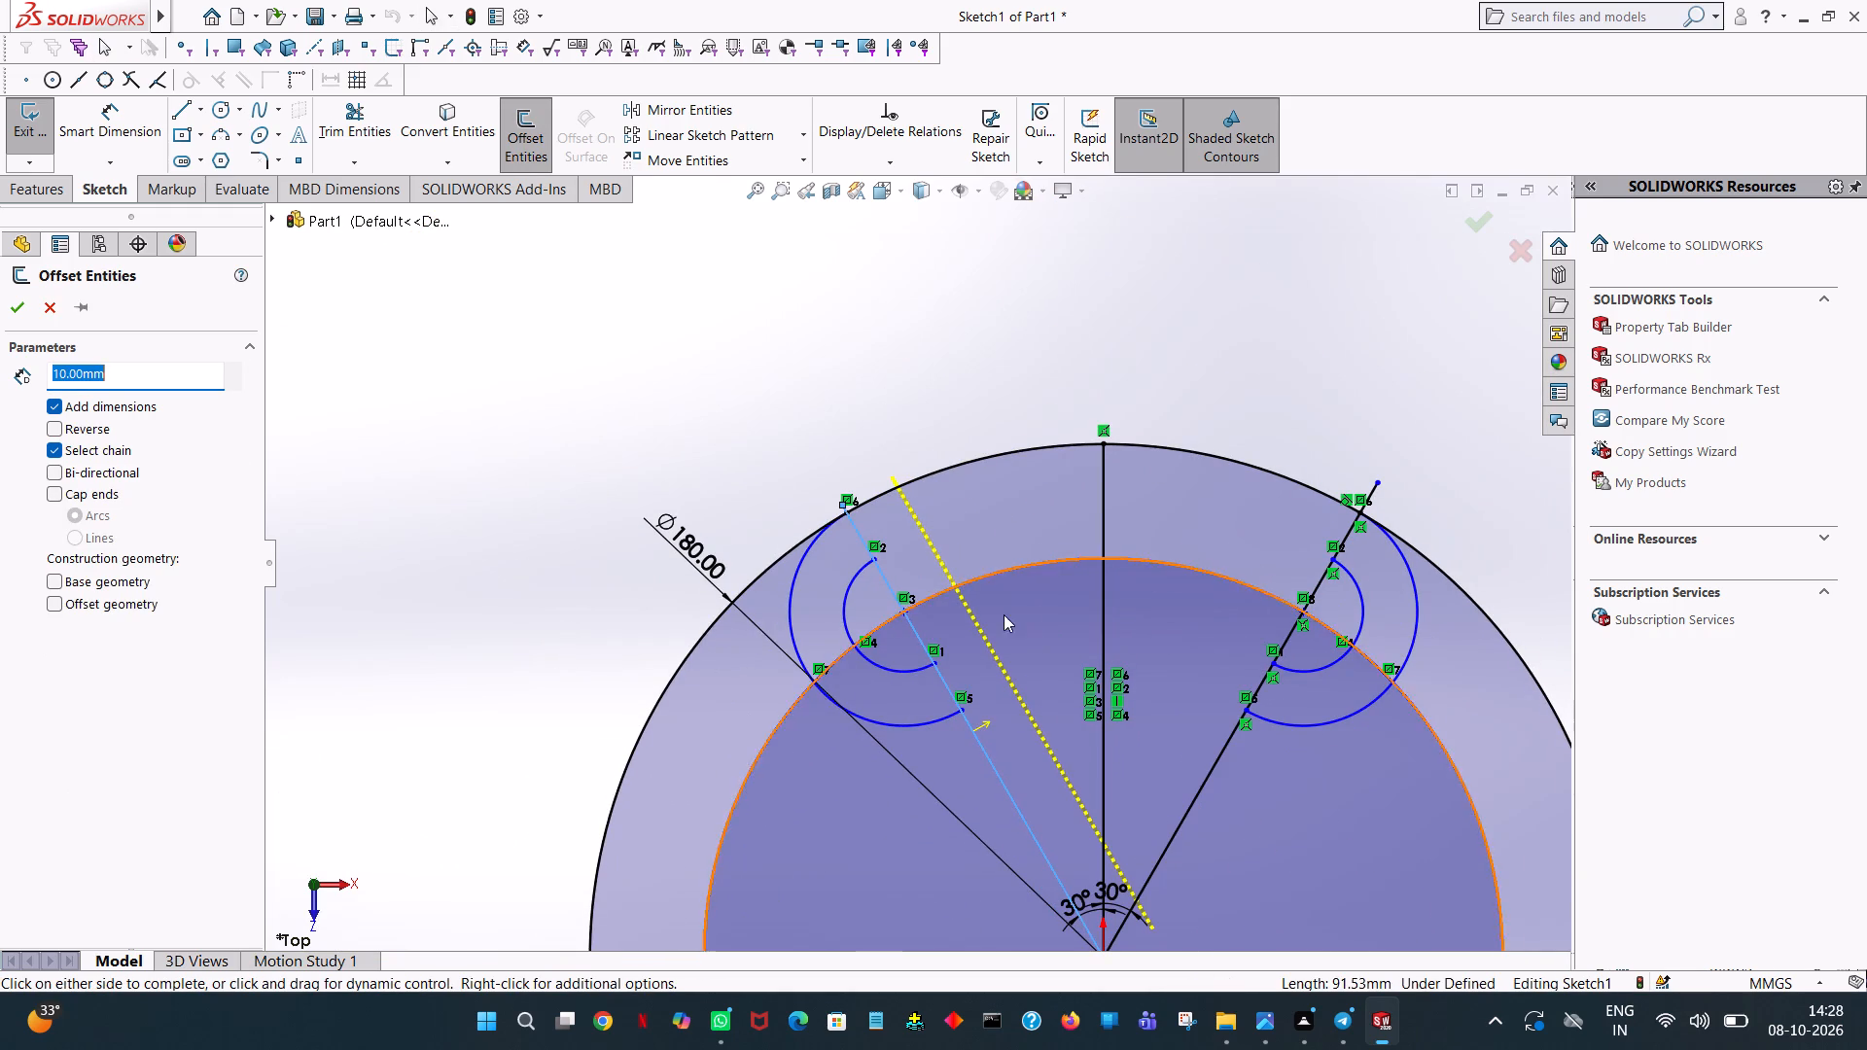
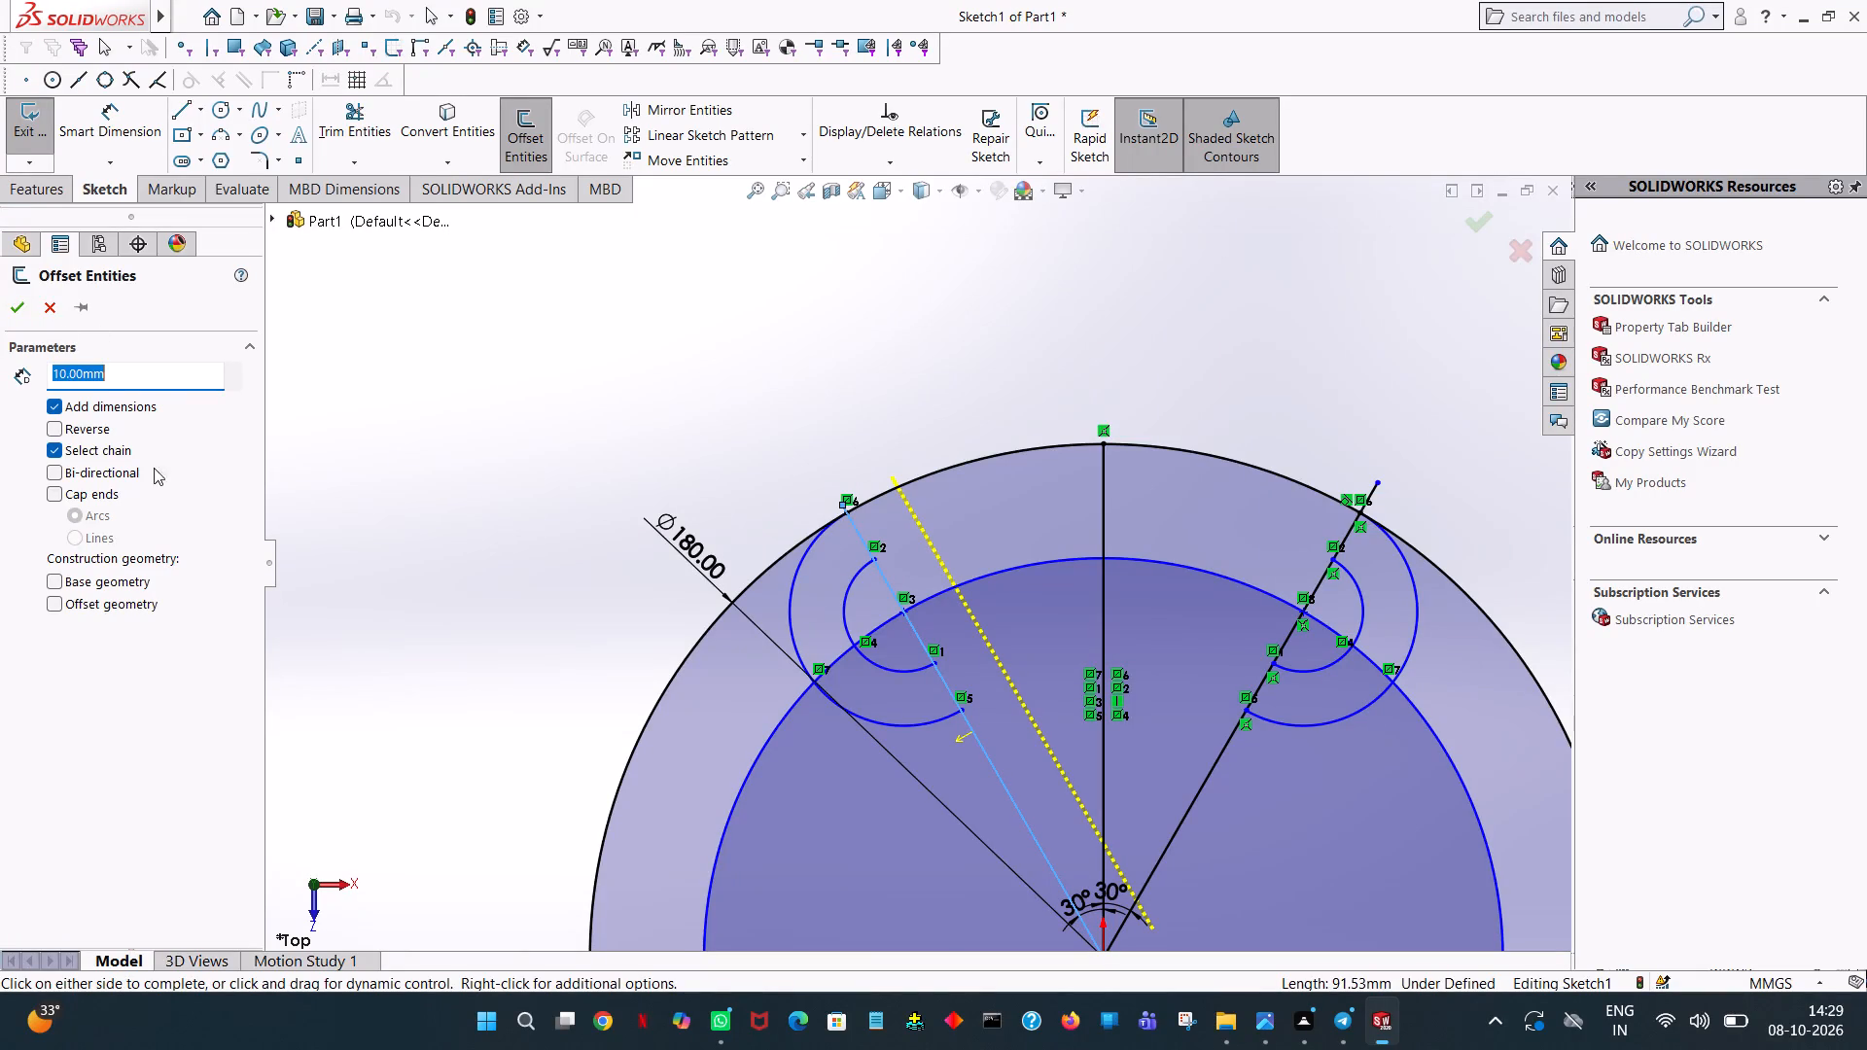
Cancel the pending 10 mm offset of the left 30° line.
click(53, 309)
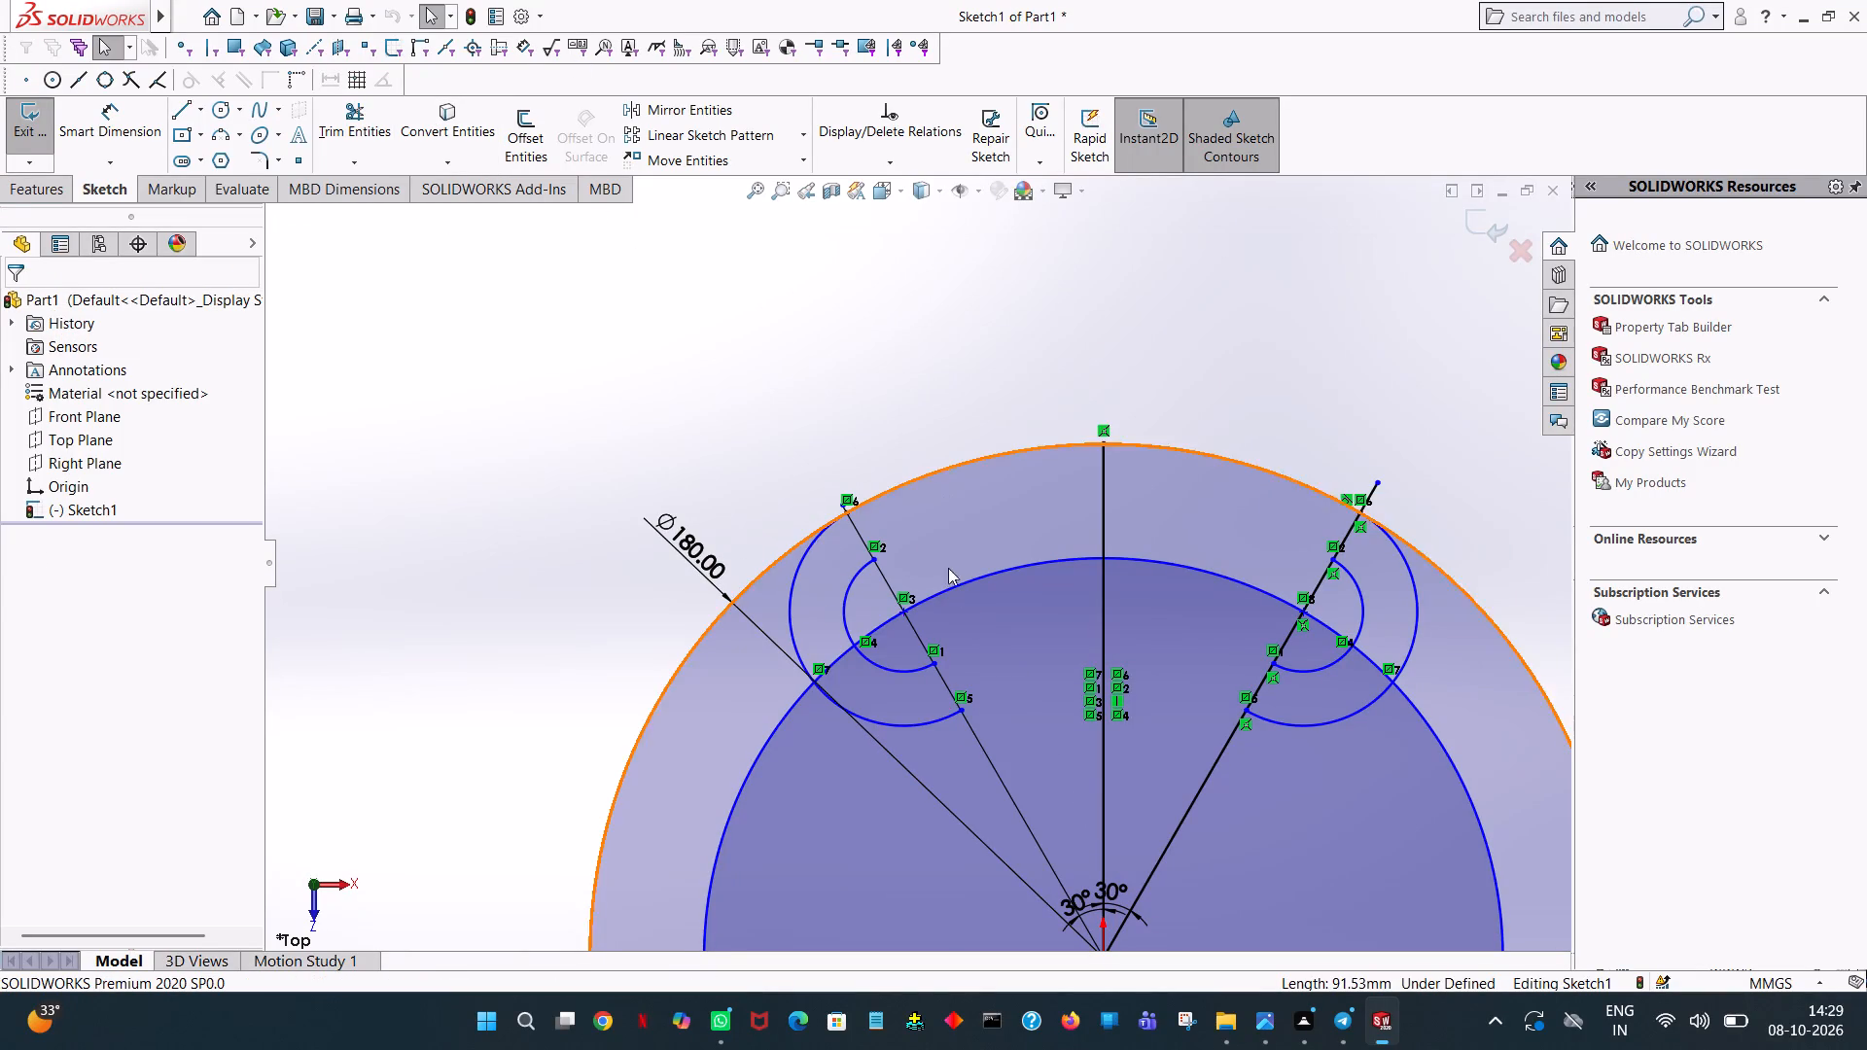
Draw a circle centred on the origin through the upper end of the left small arc, with an 80.5 mm radius.
click(224, 101)
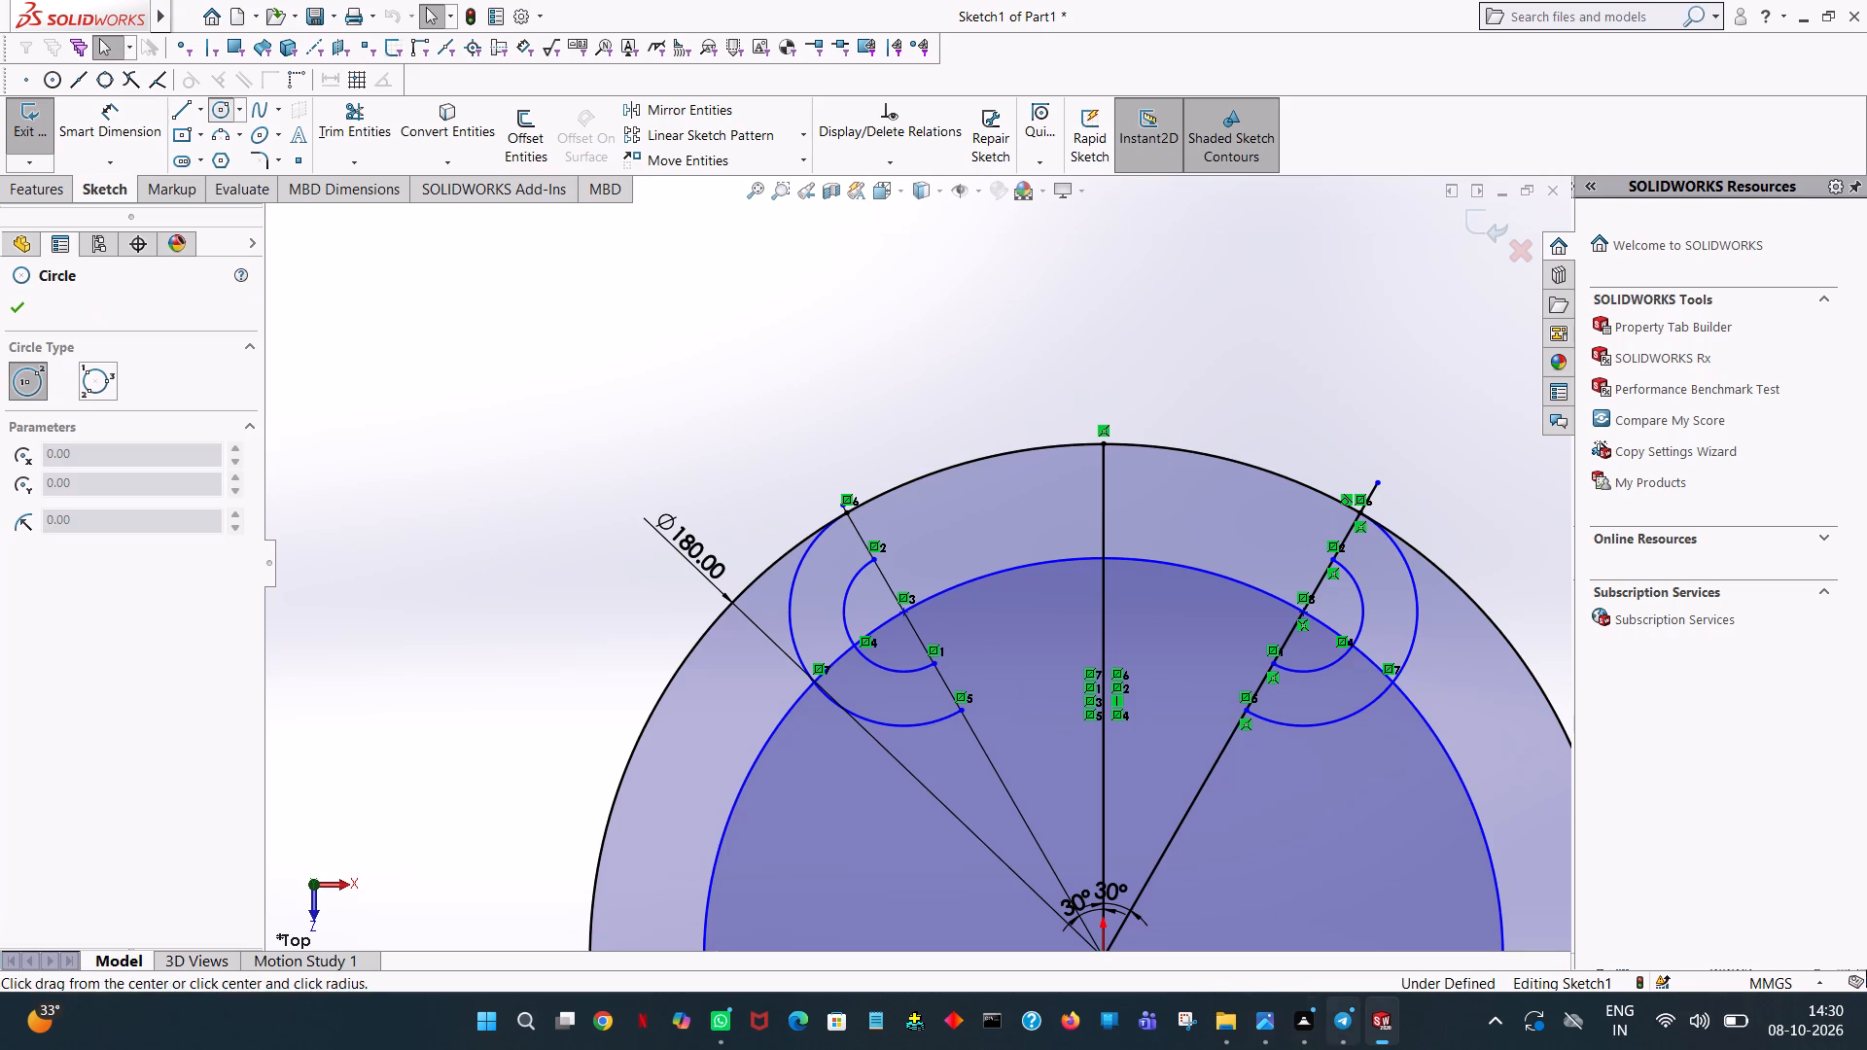
ctrl+middle_drag(1230, 911, 1286, 627)
ctrl+scroll(1246, 886, up, 1)
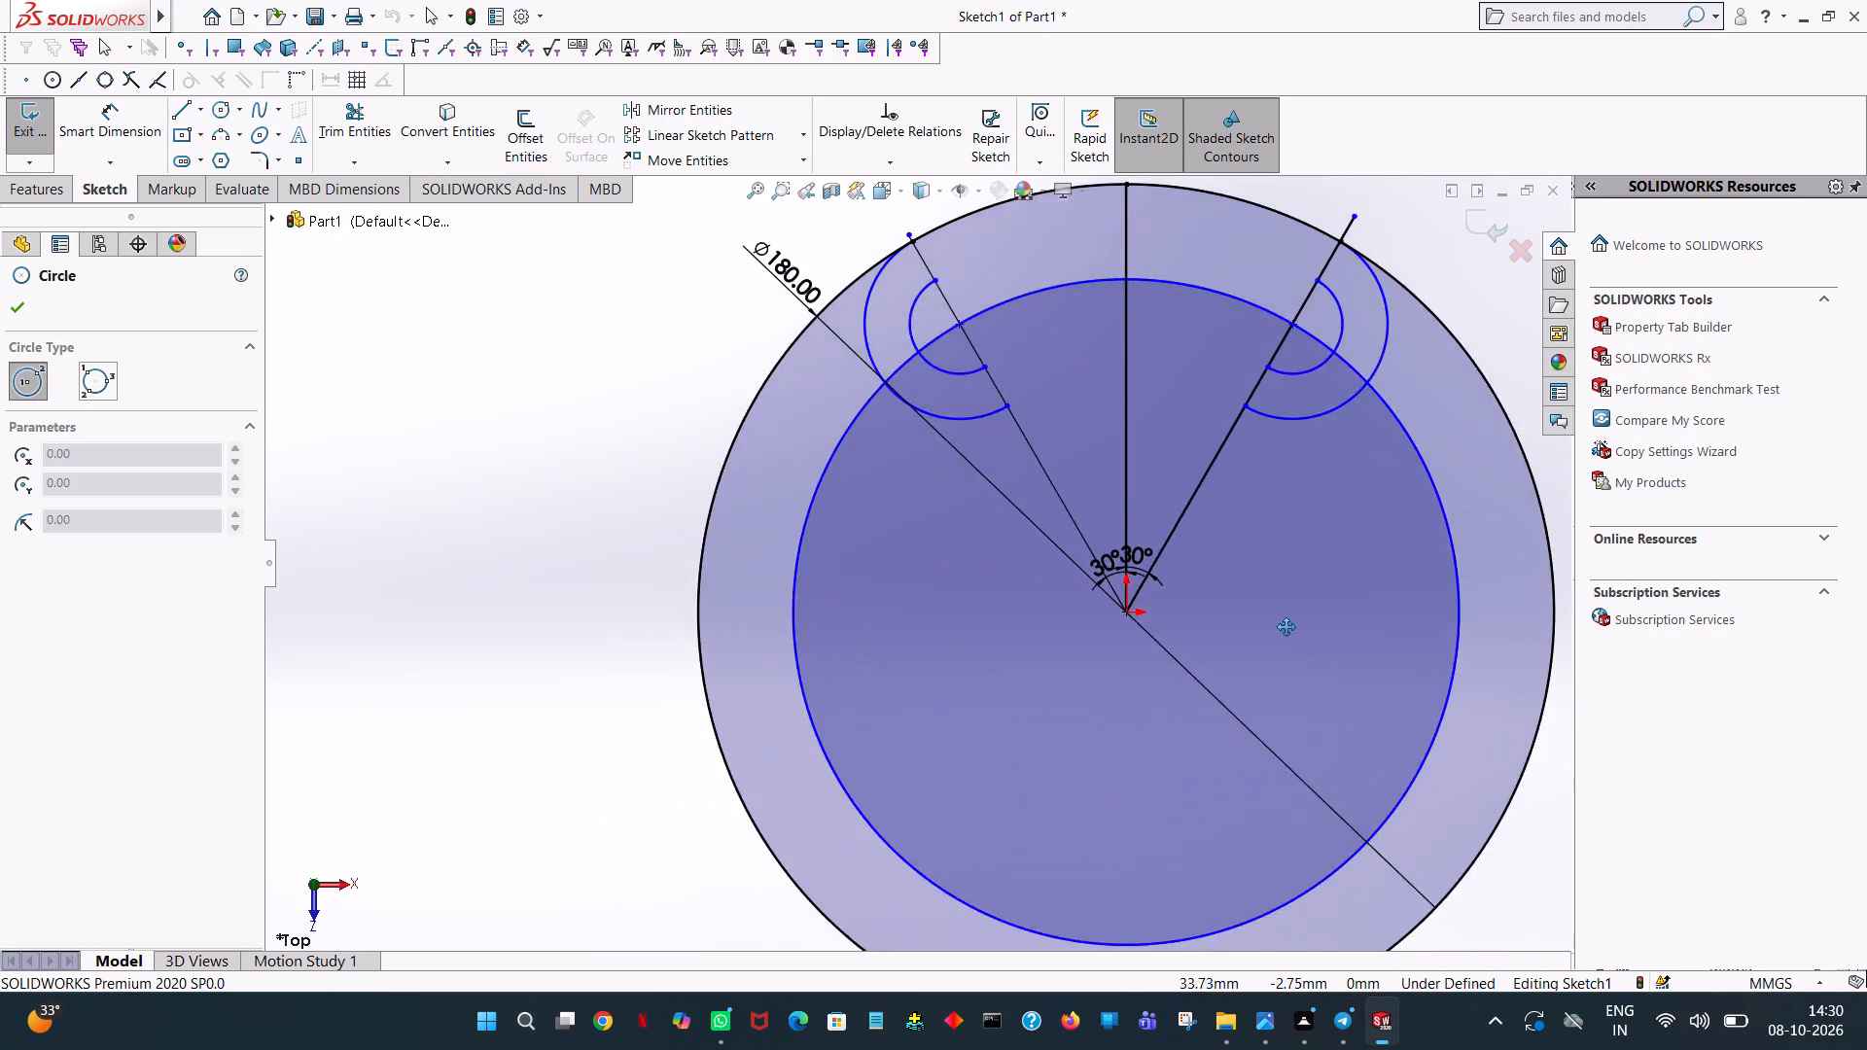
ctrl+middle_drag(1286, 627, 1117, 718)
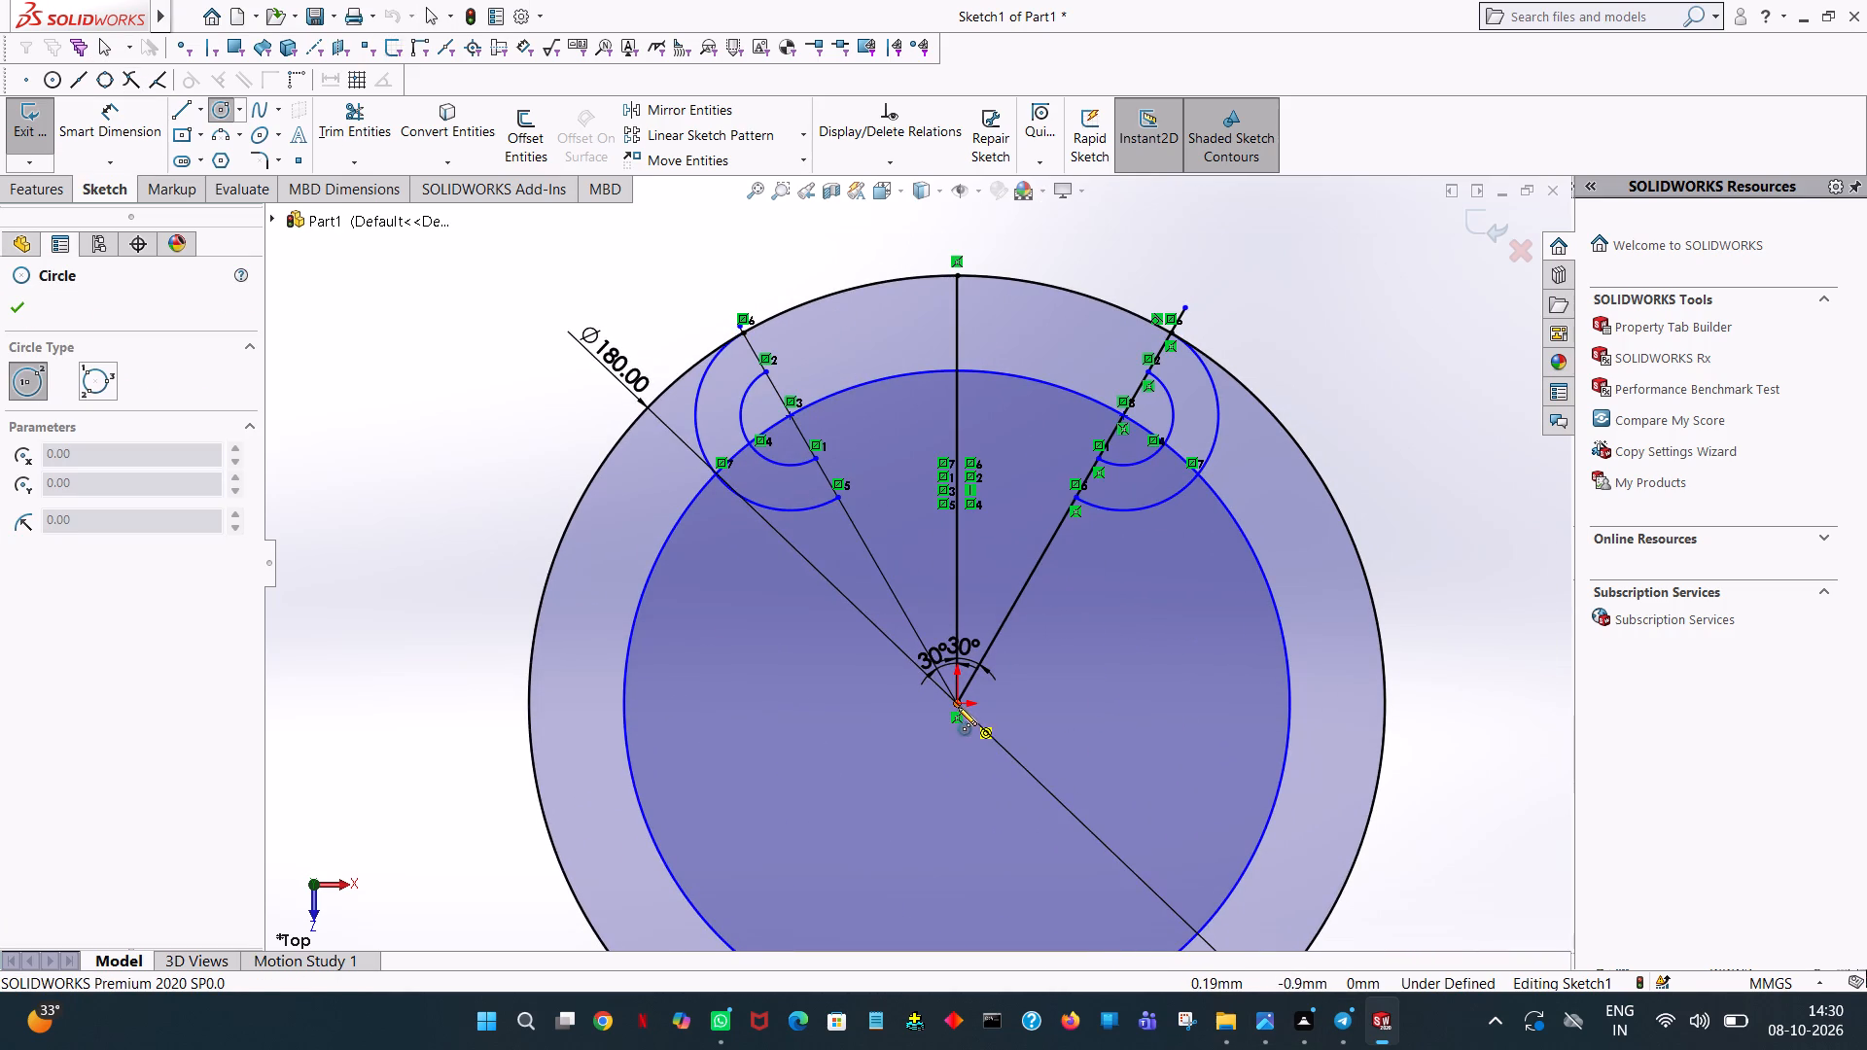
click(958, 703)
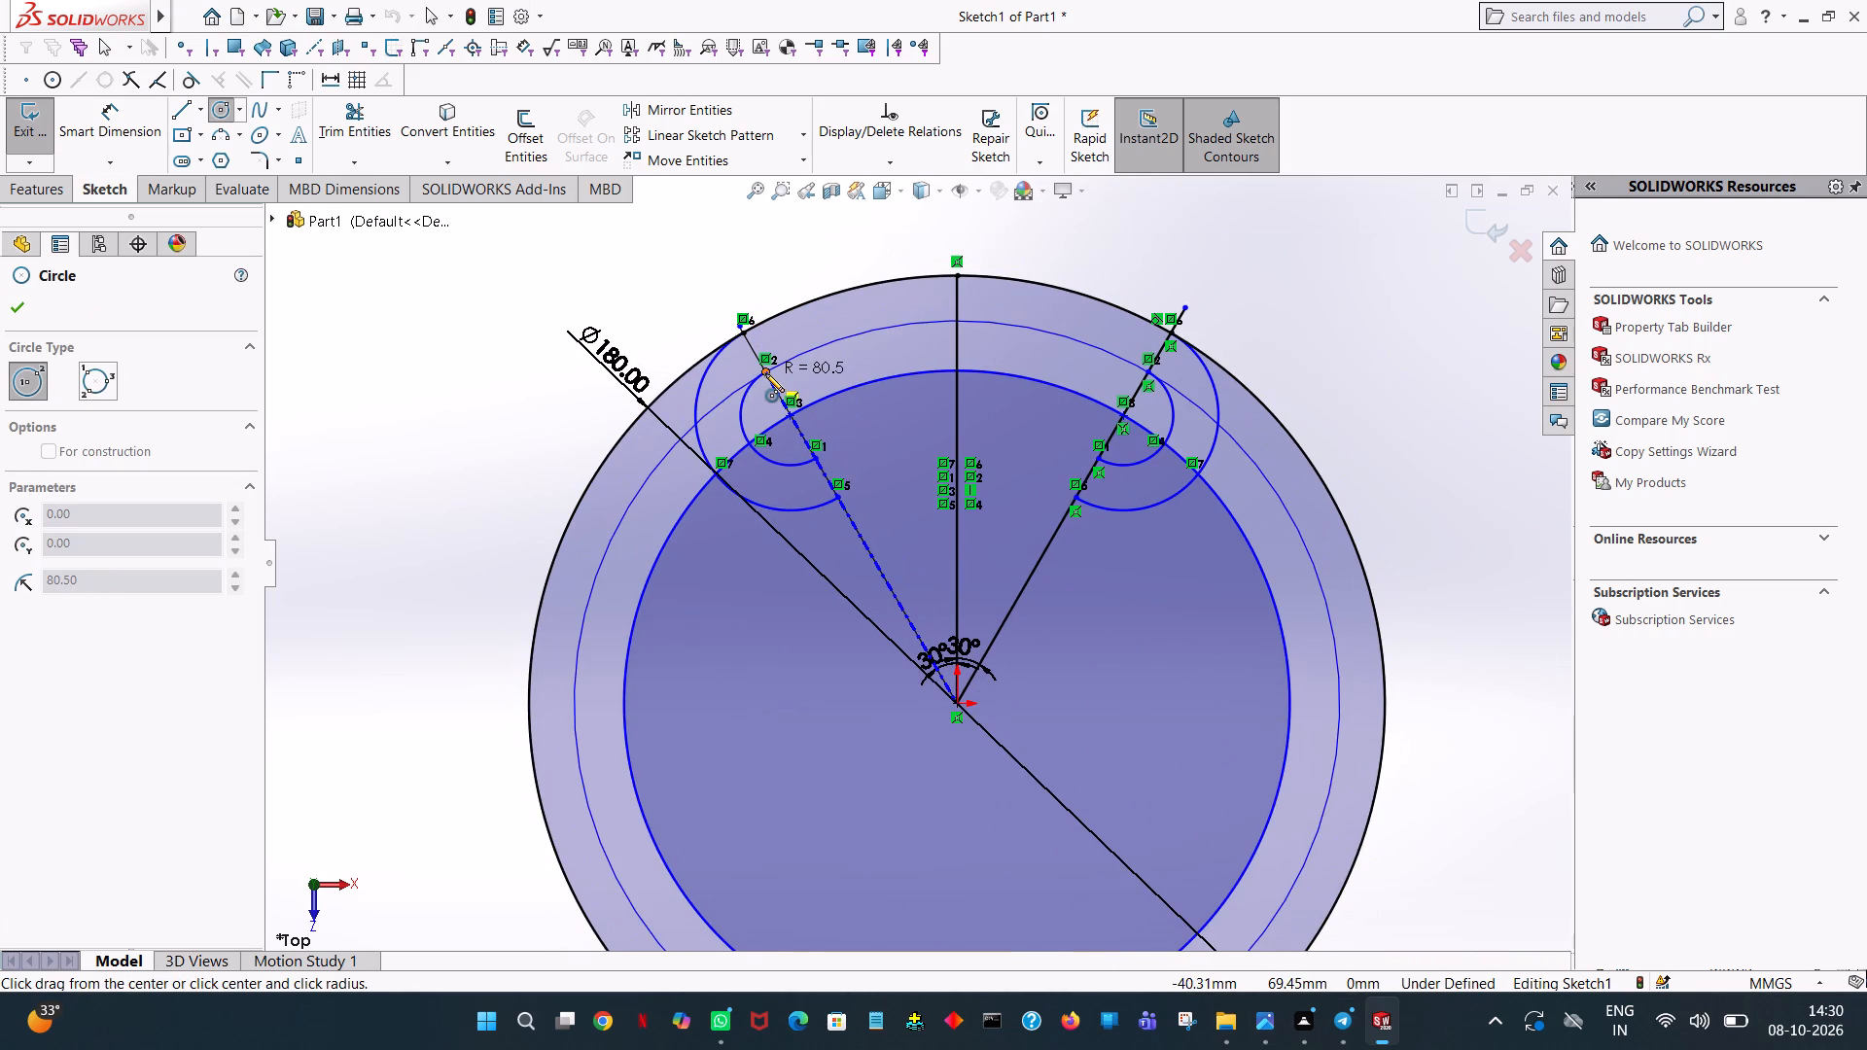
click(765, 372)
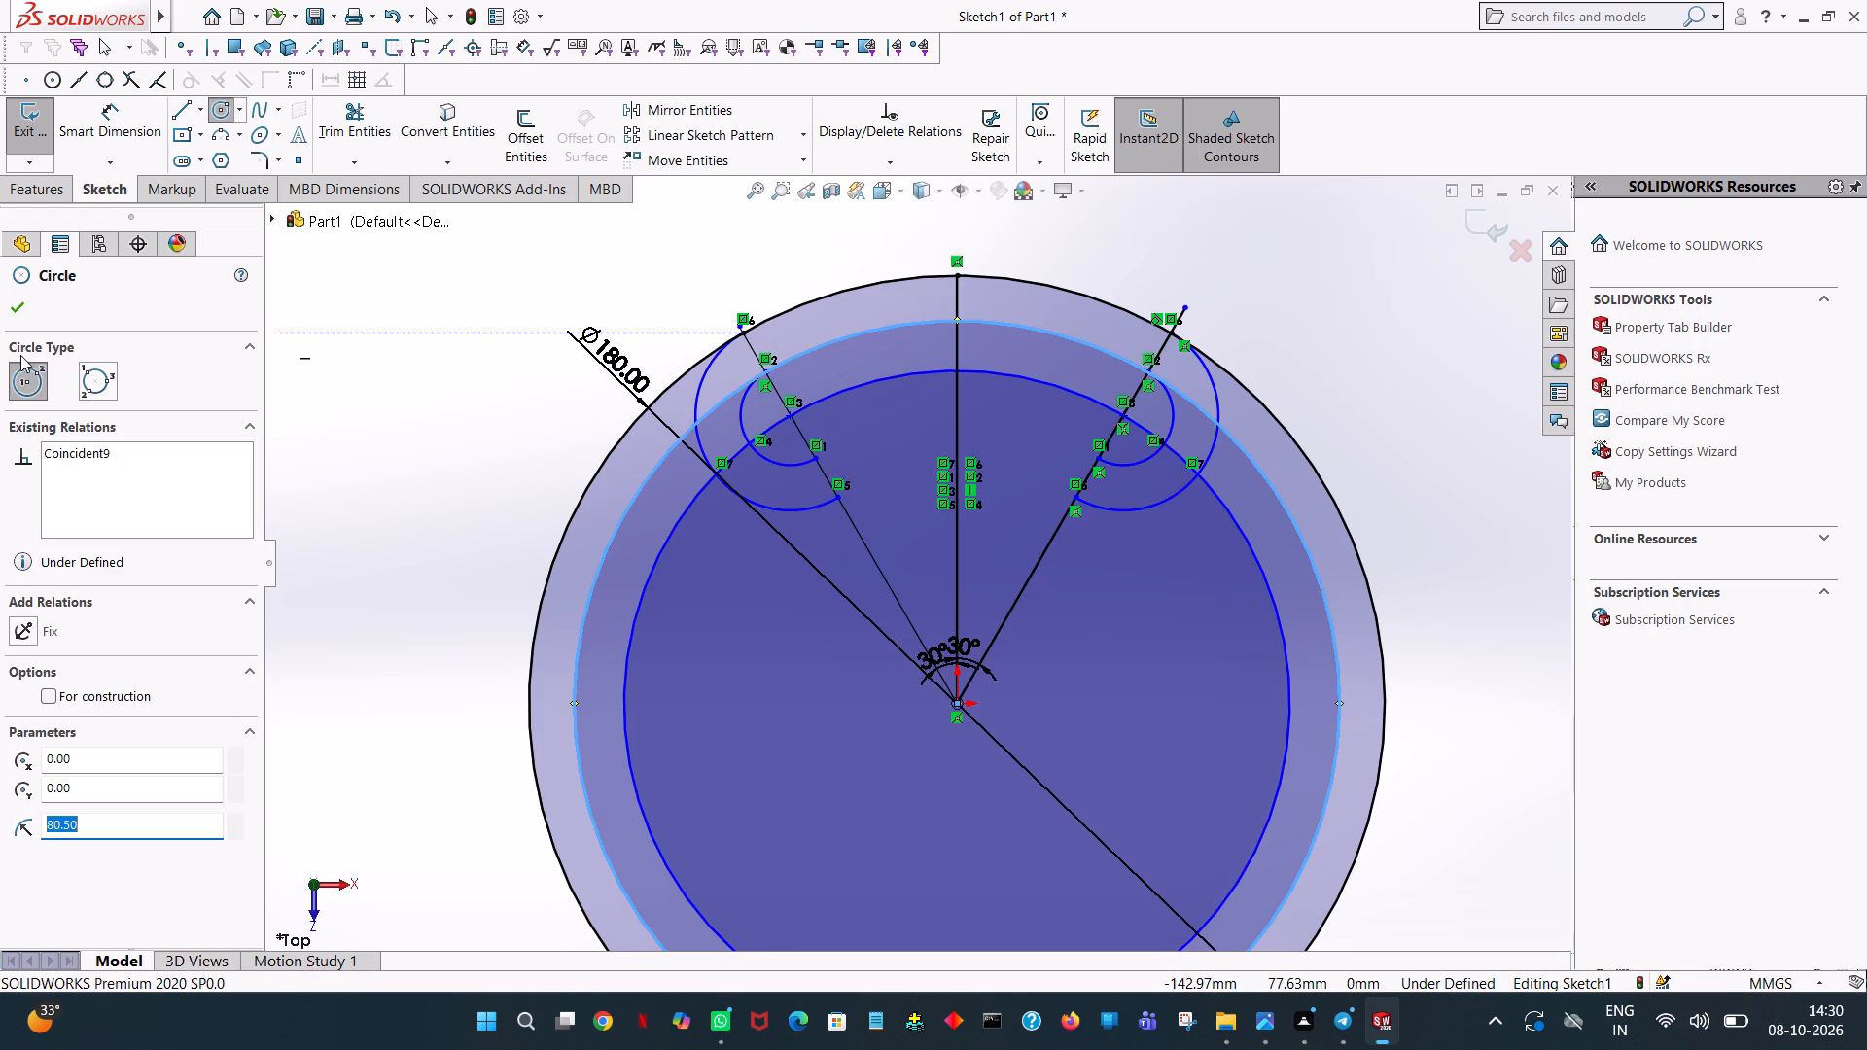
click(8, 304)
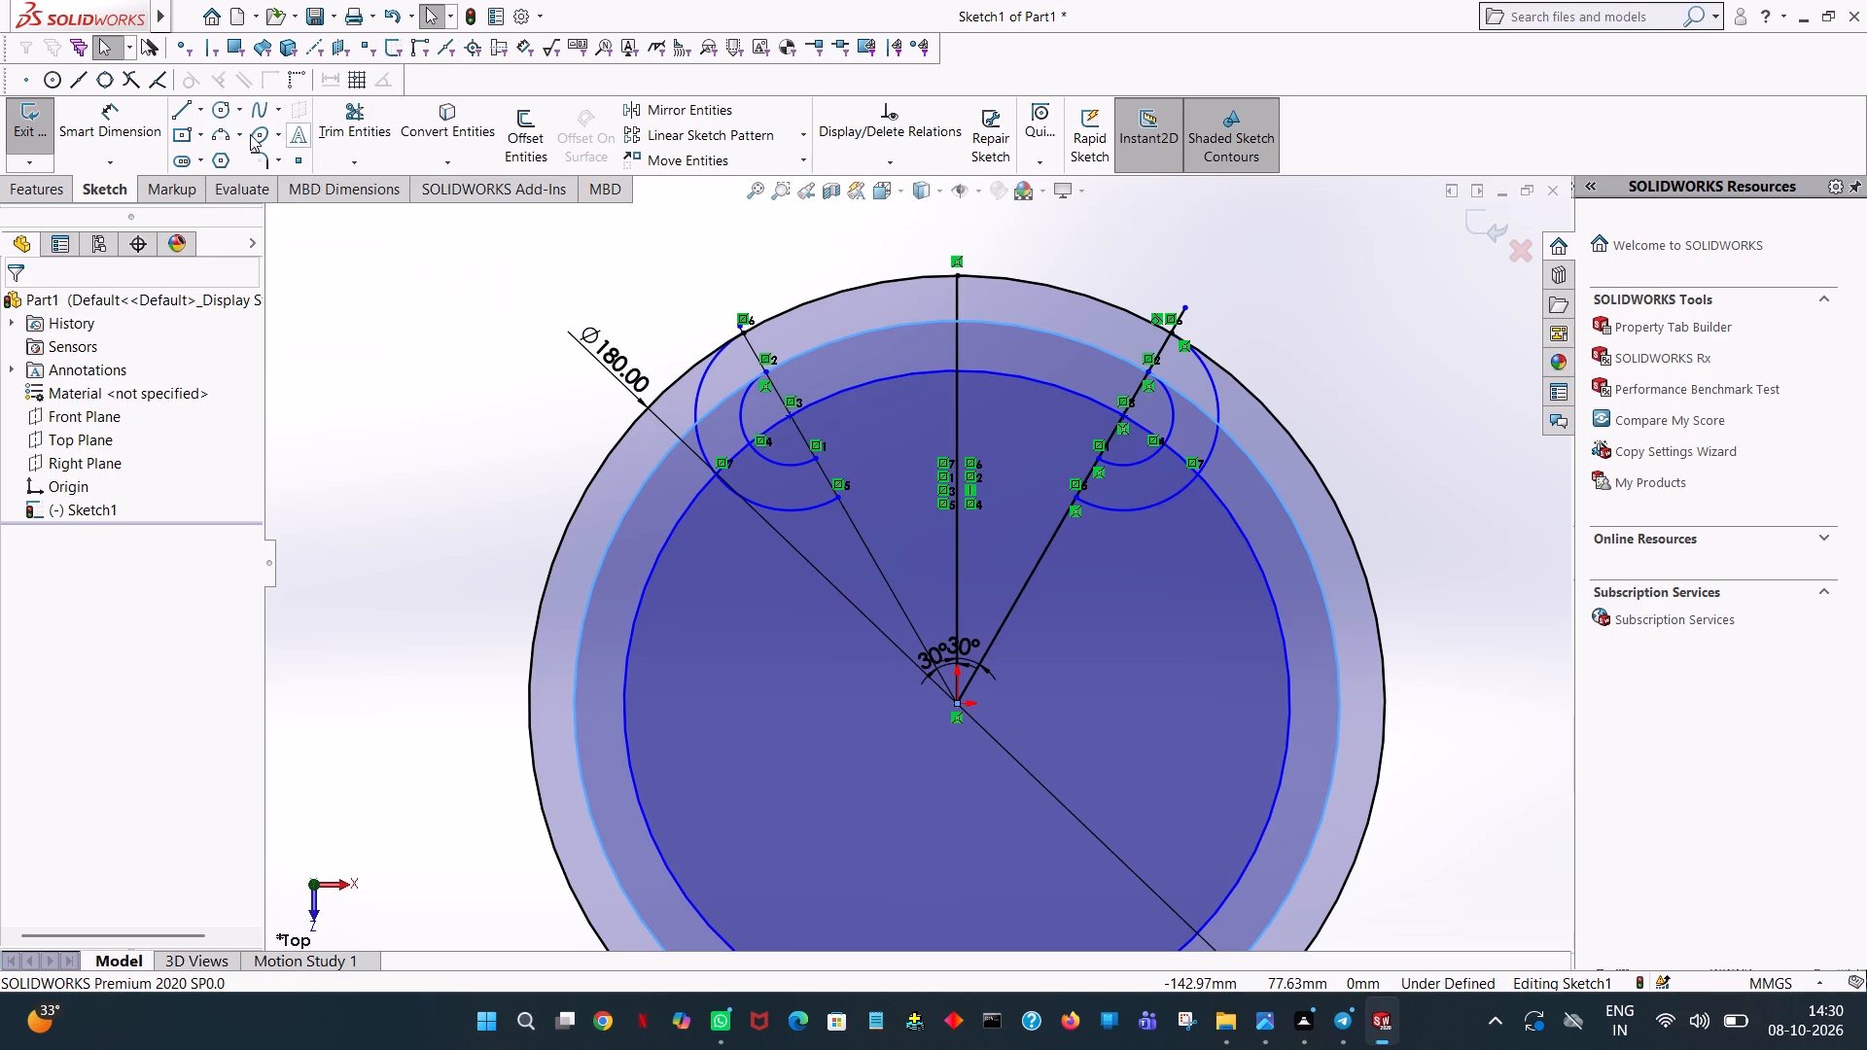
Draw origin-centred circles through the lower ends of the left small and large arcs, with radii of 59.5 mm and 50 mm.
click(221, 112)
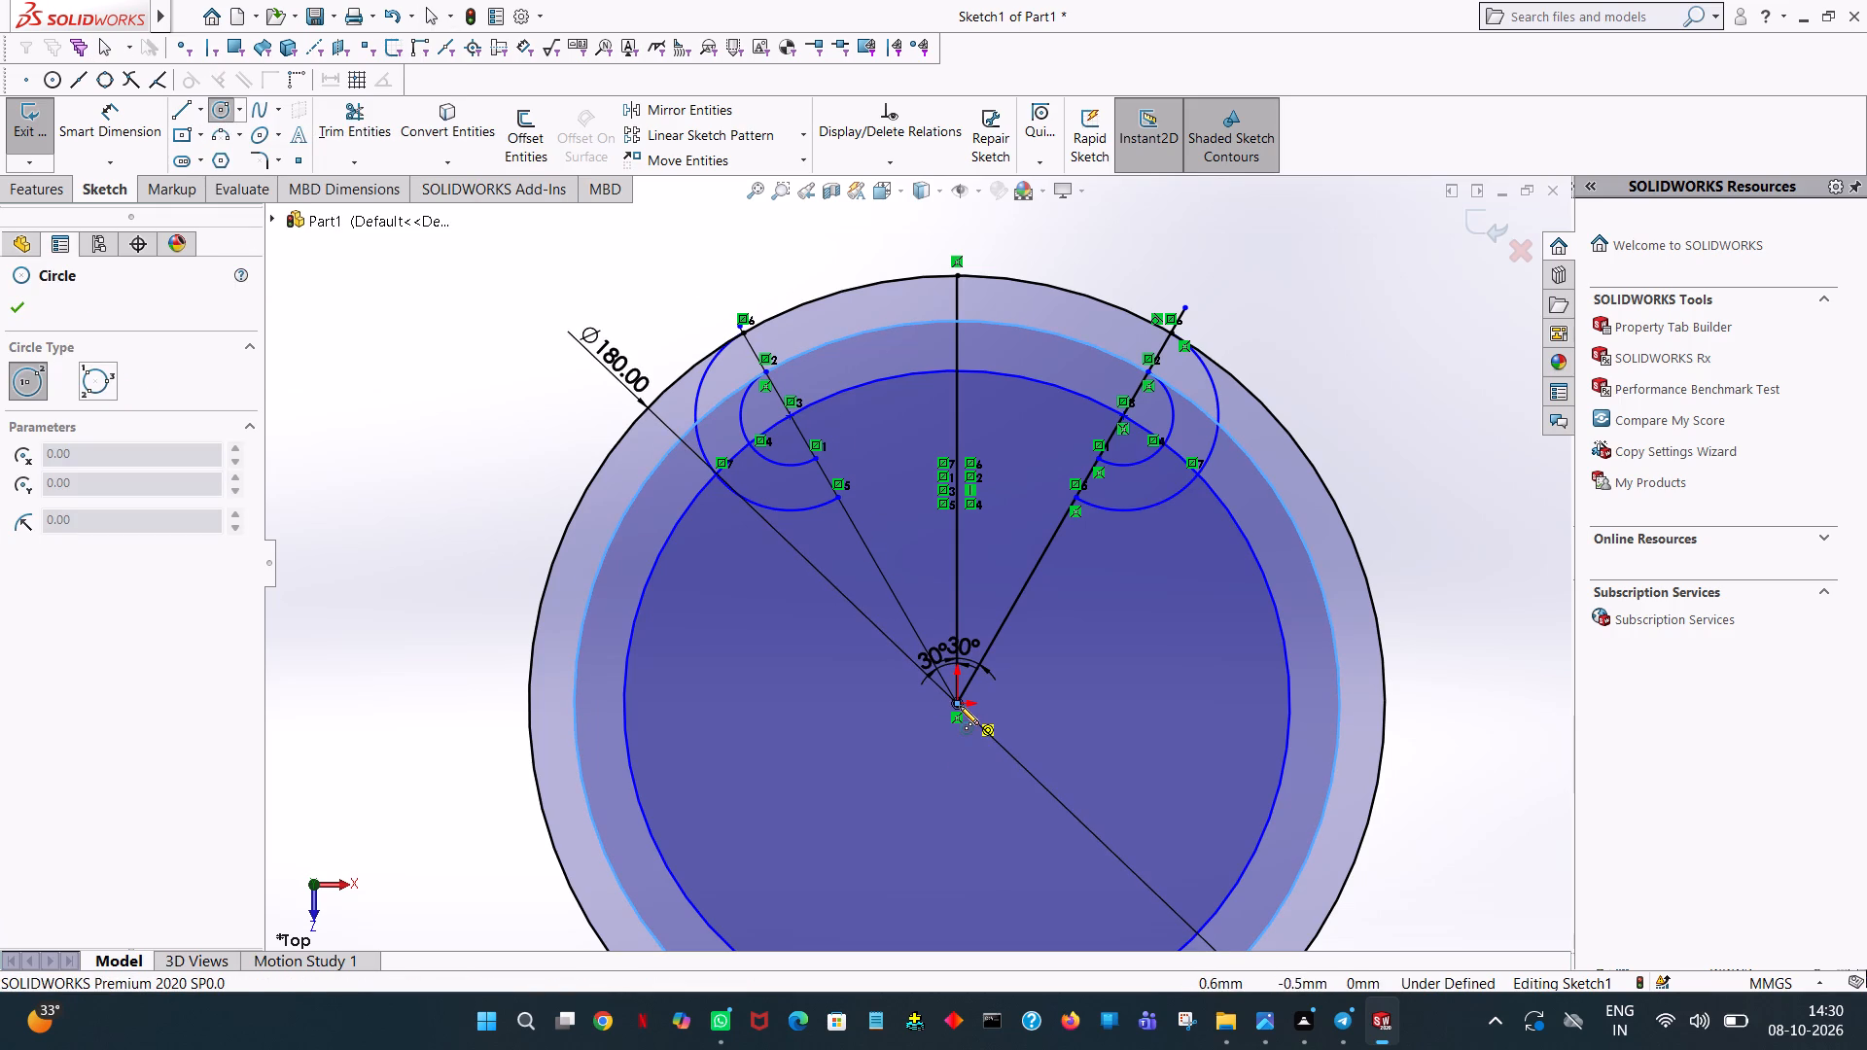
click(957, 706)
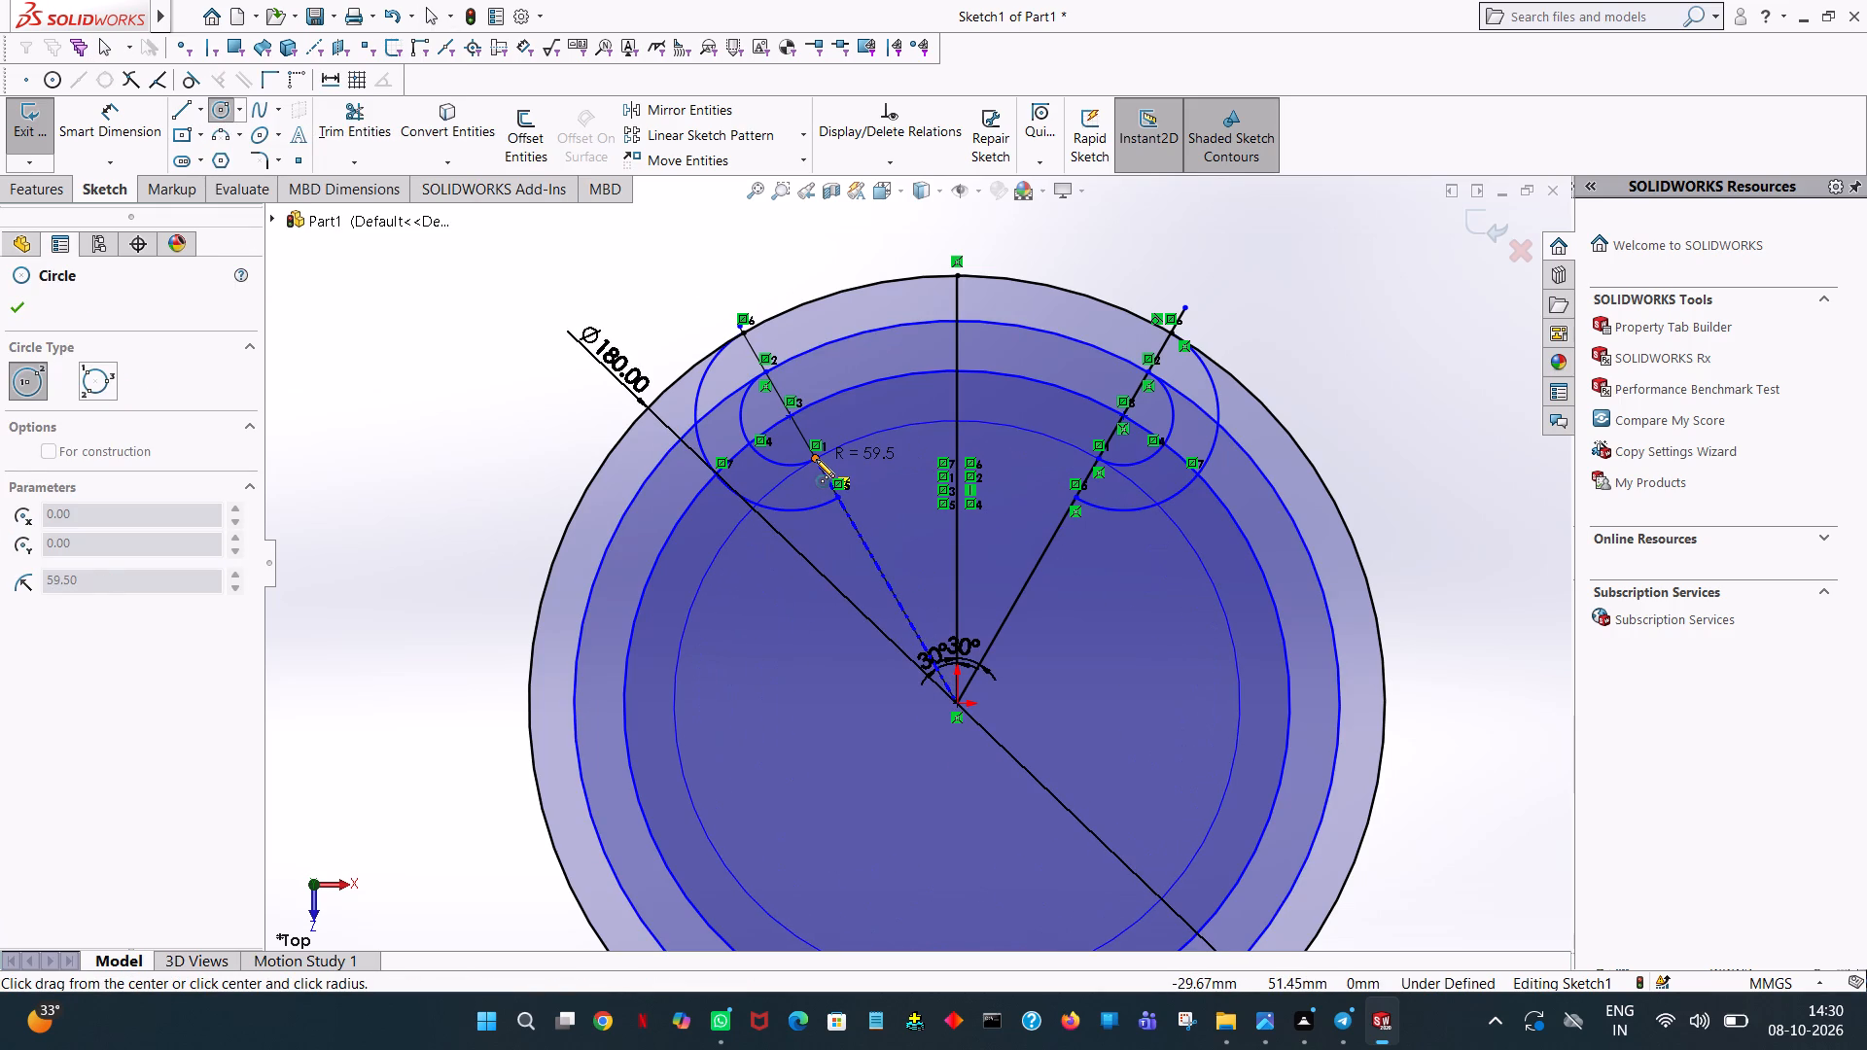
click(816, 459)
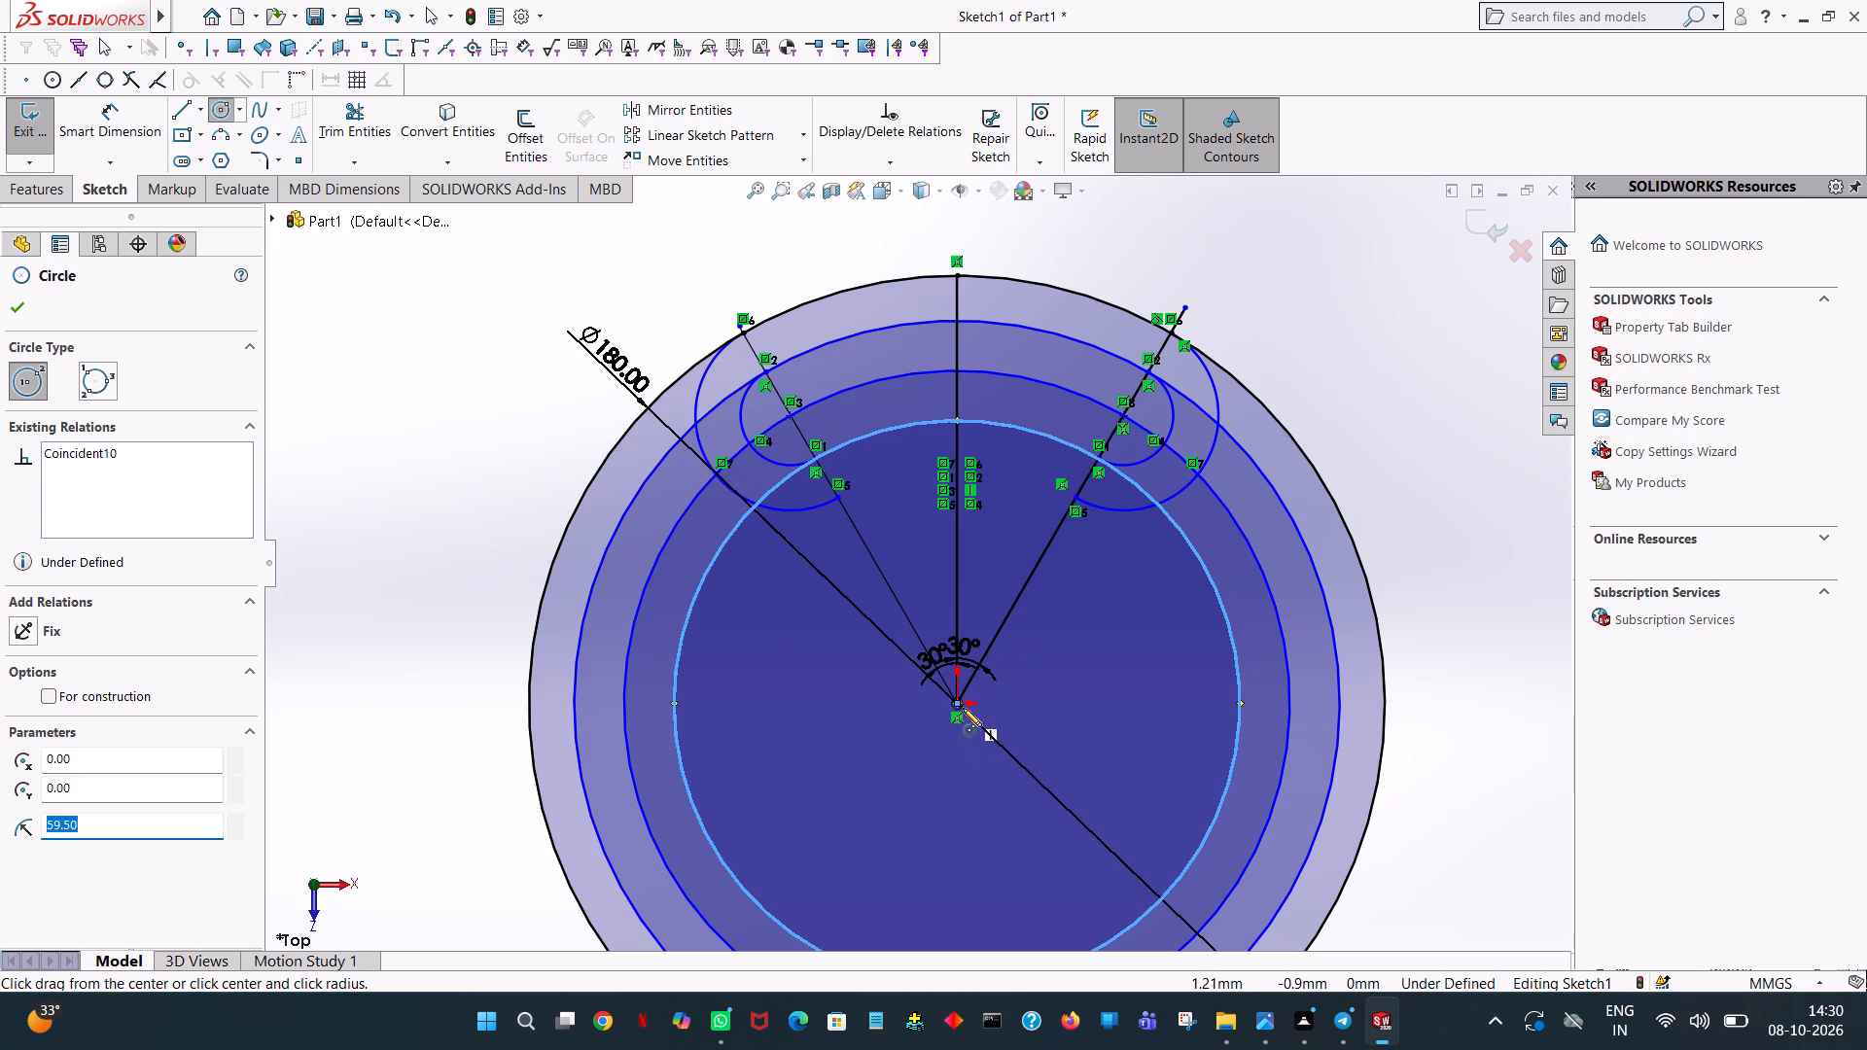
click(953, 705)
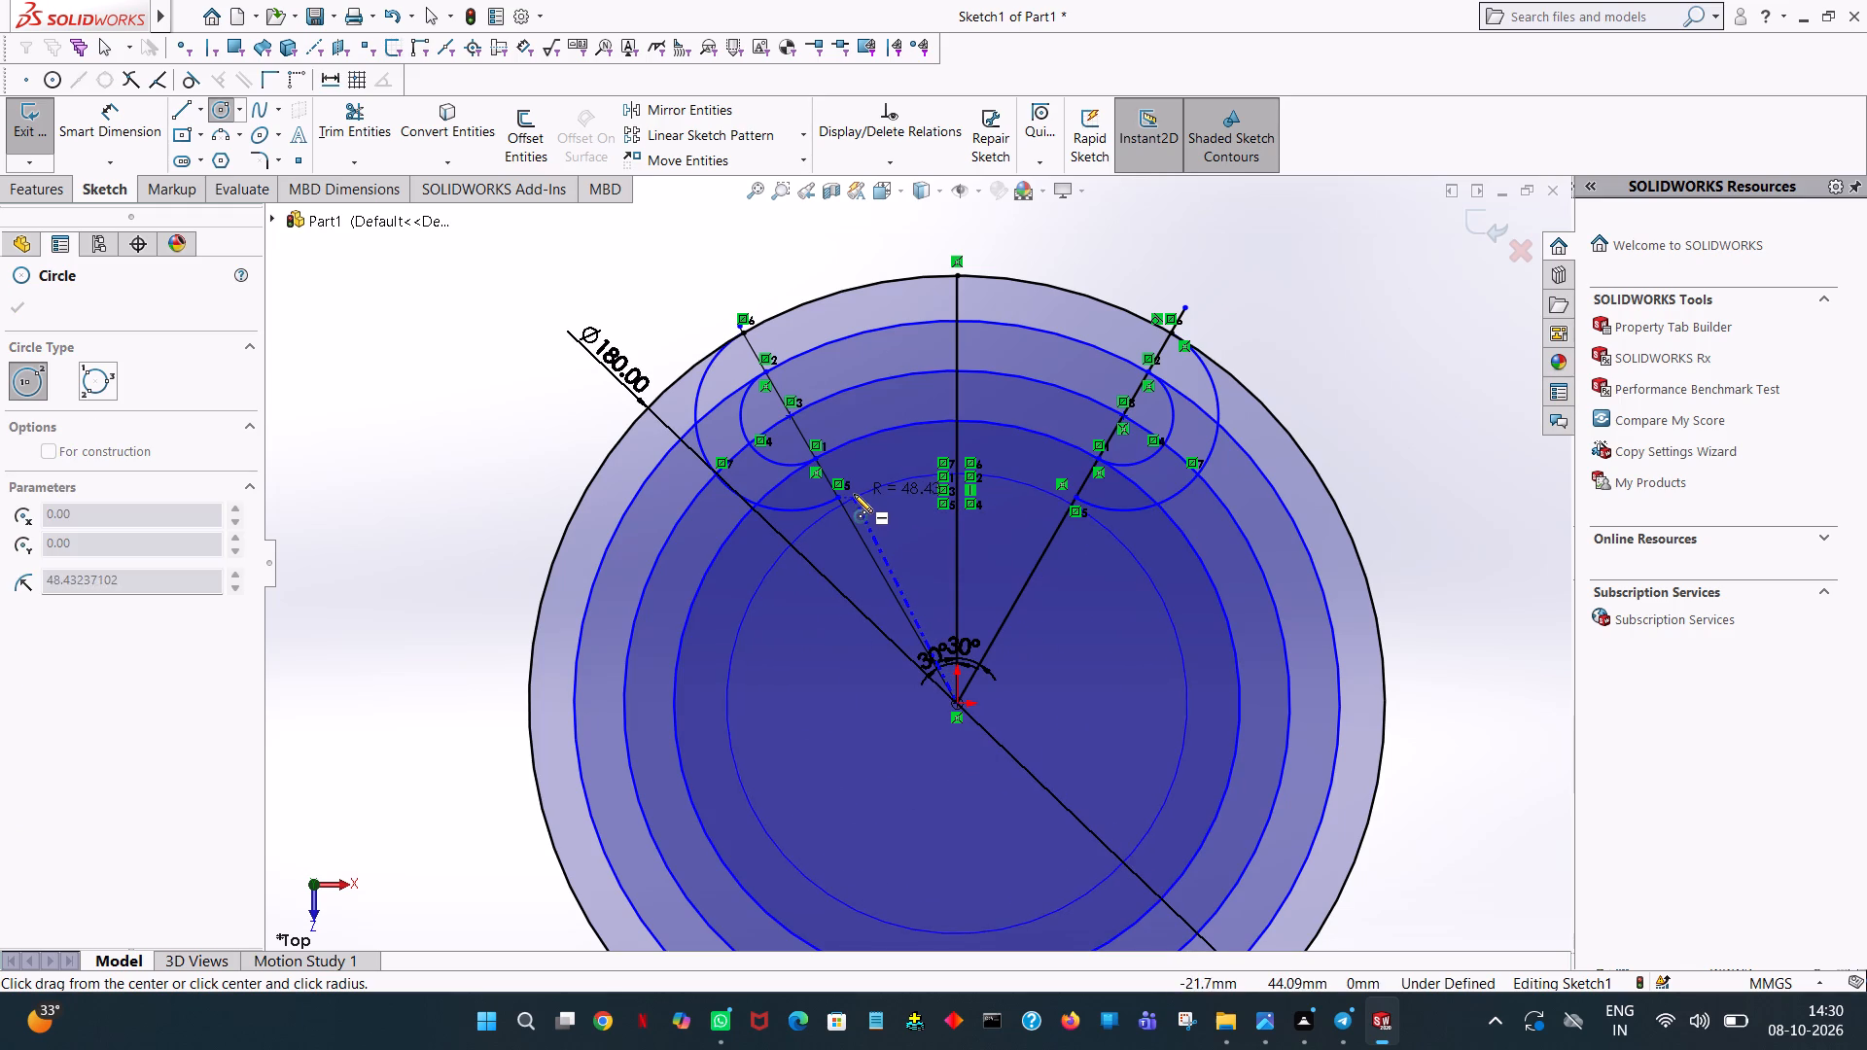
click(838, 499)
right_click(838, 499)
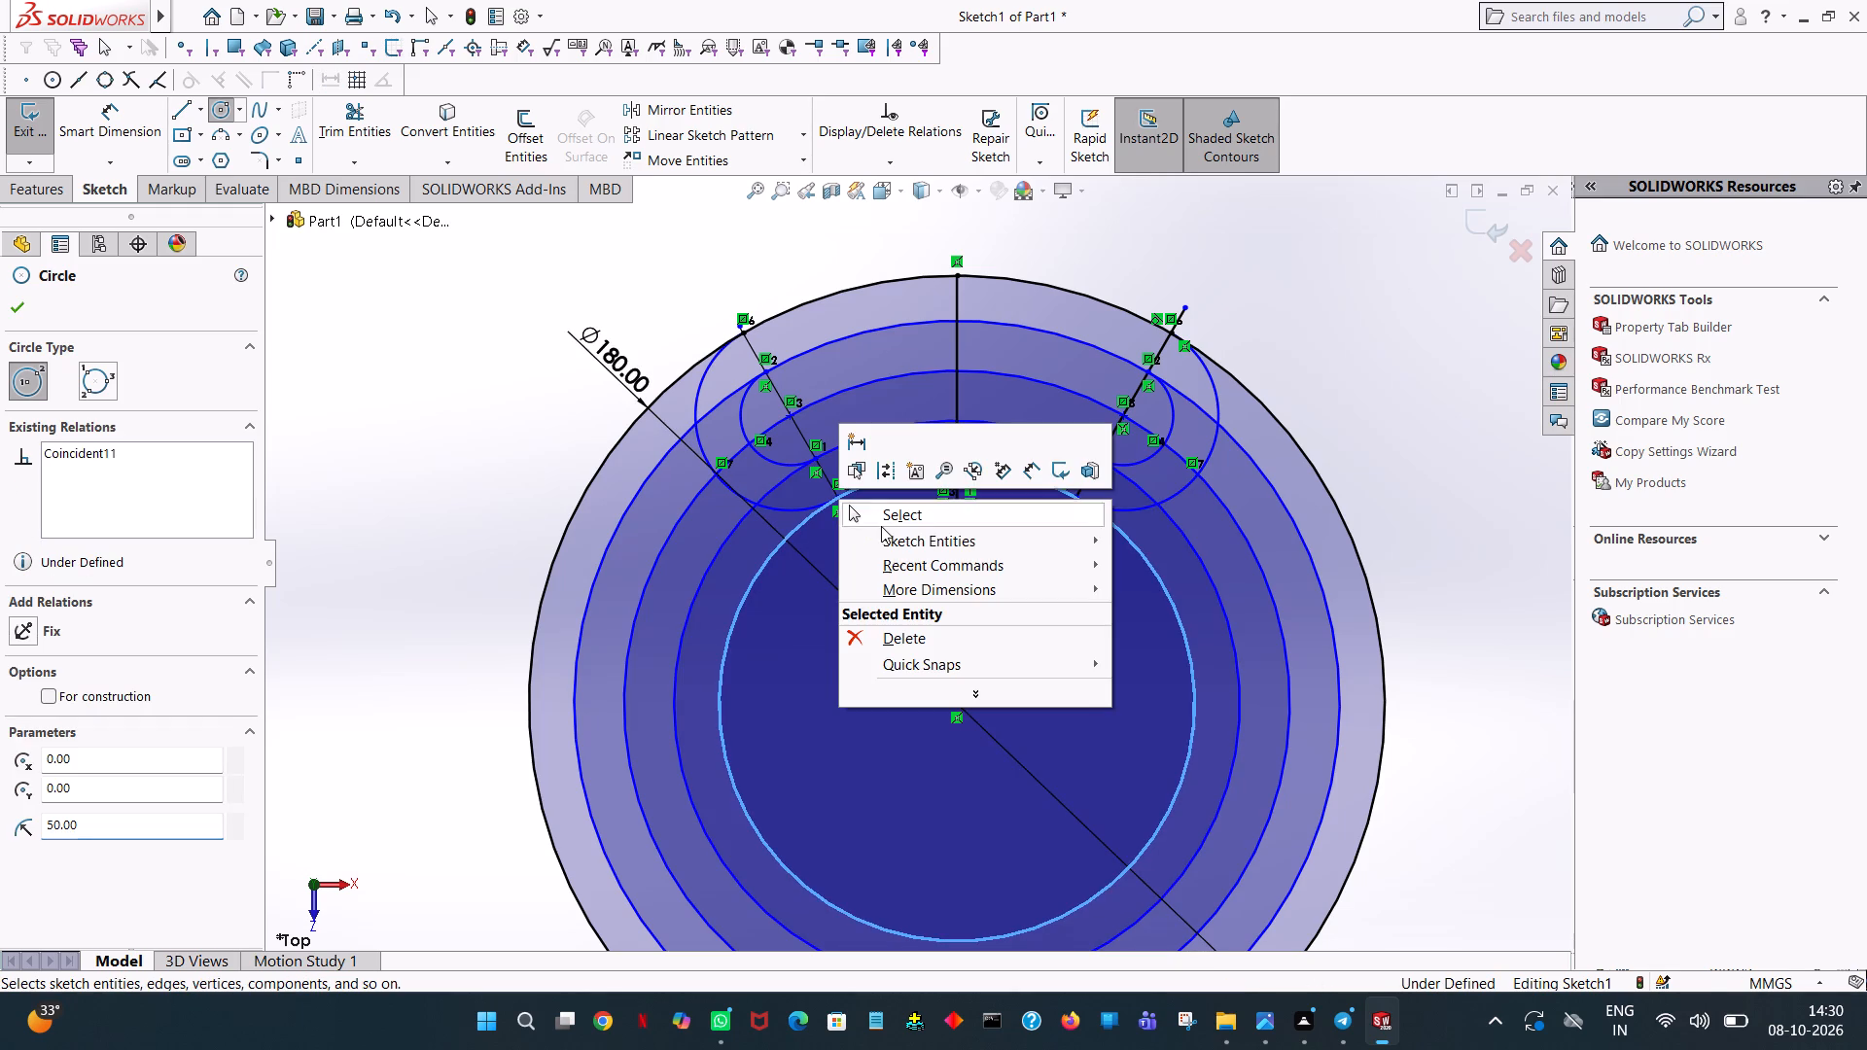
click(882, 527)
click(894, 510)
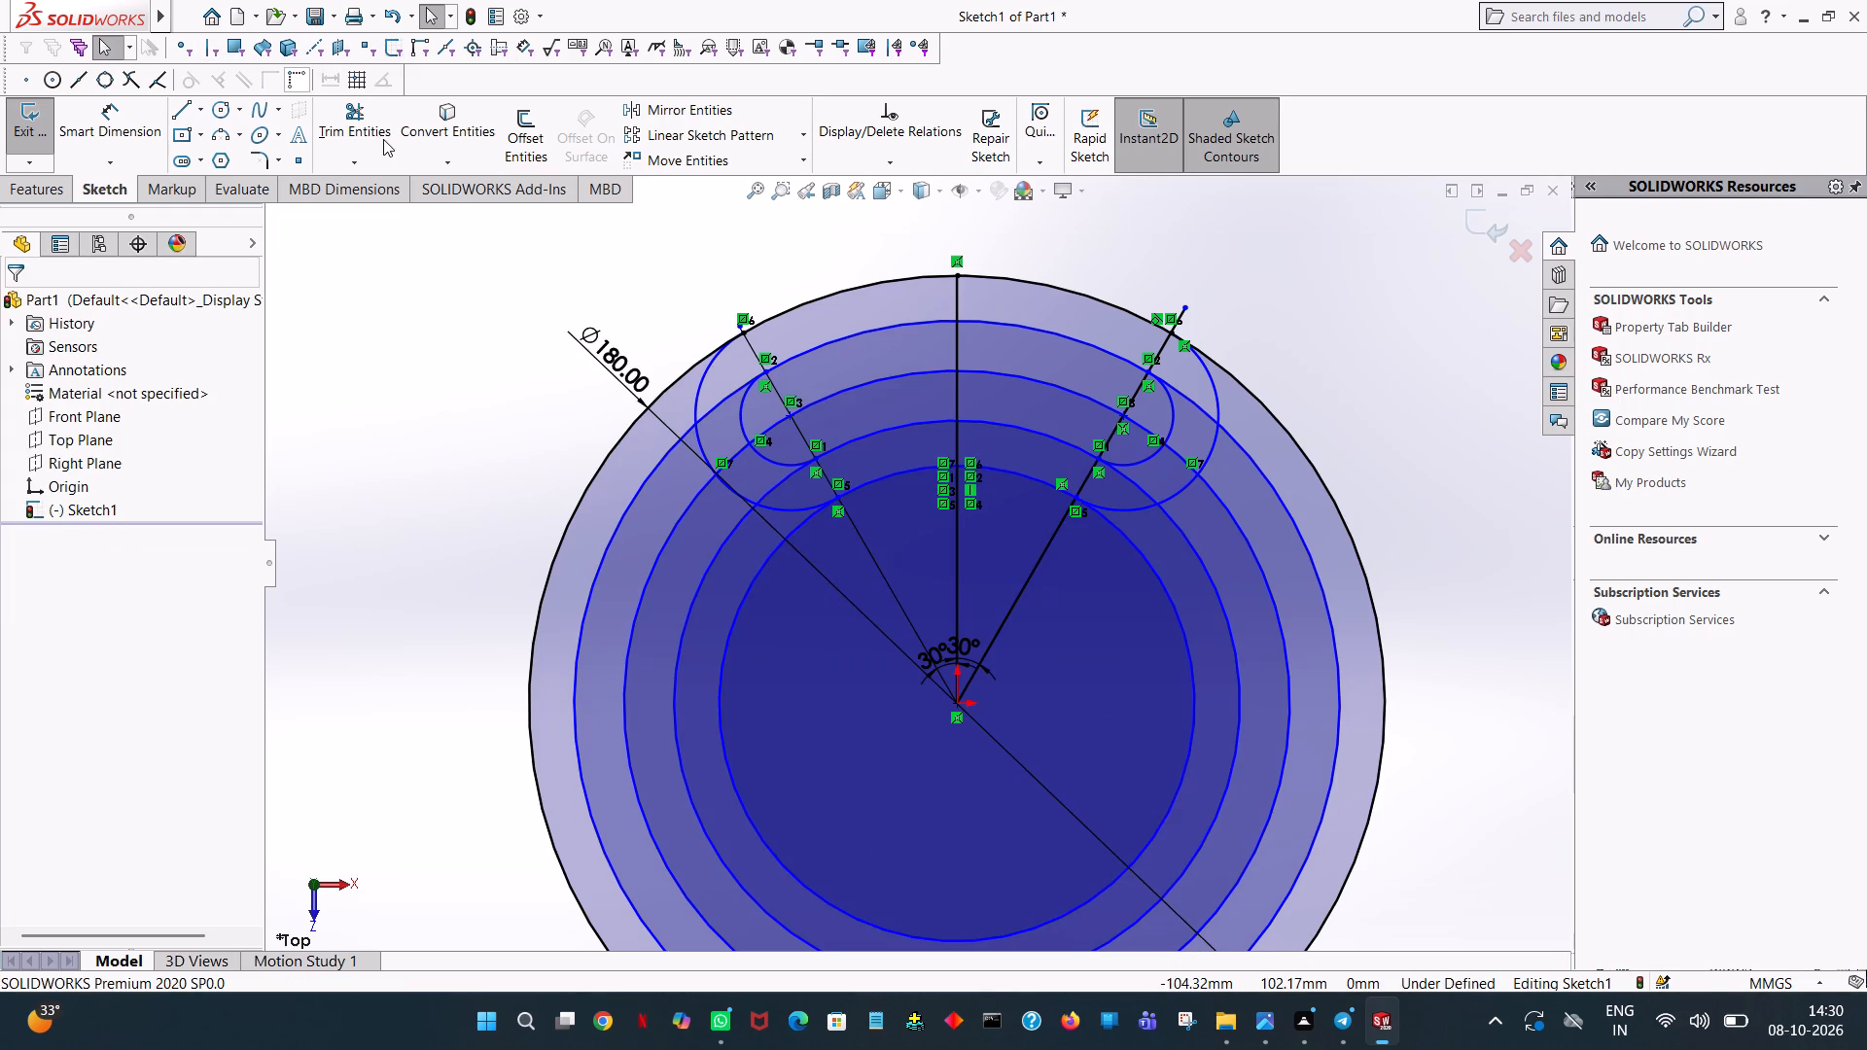
Trim the lower portions of the 80.5 mm radius, 59.5 mm radius and intermediate circles back to the large end arcs.
click(366, 120)
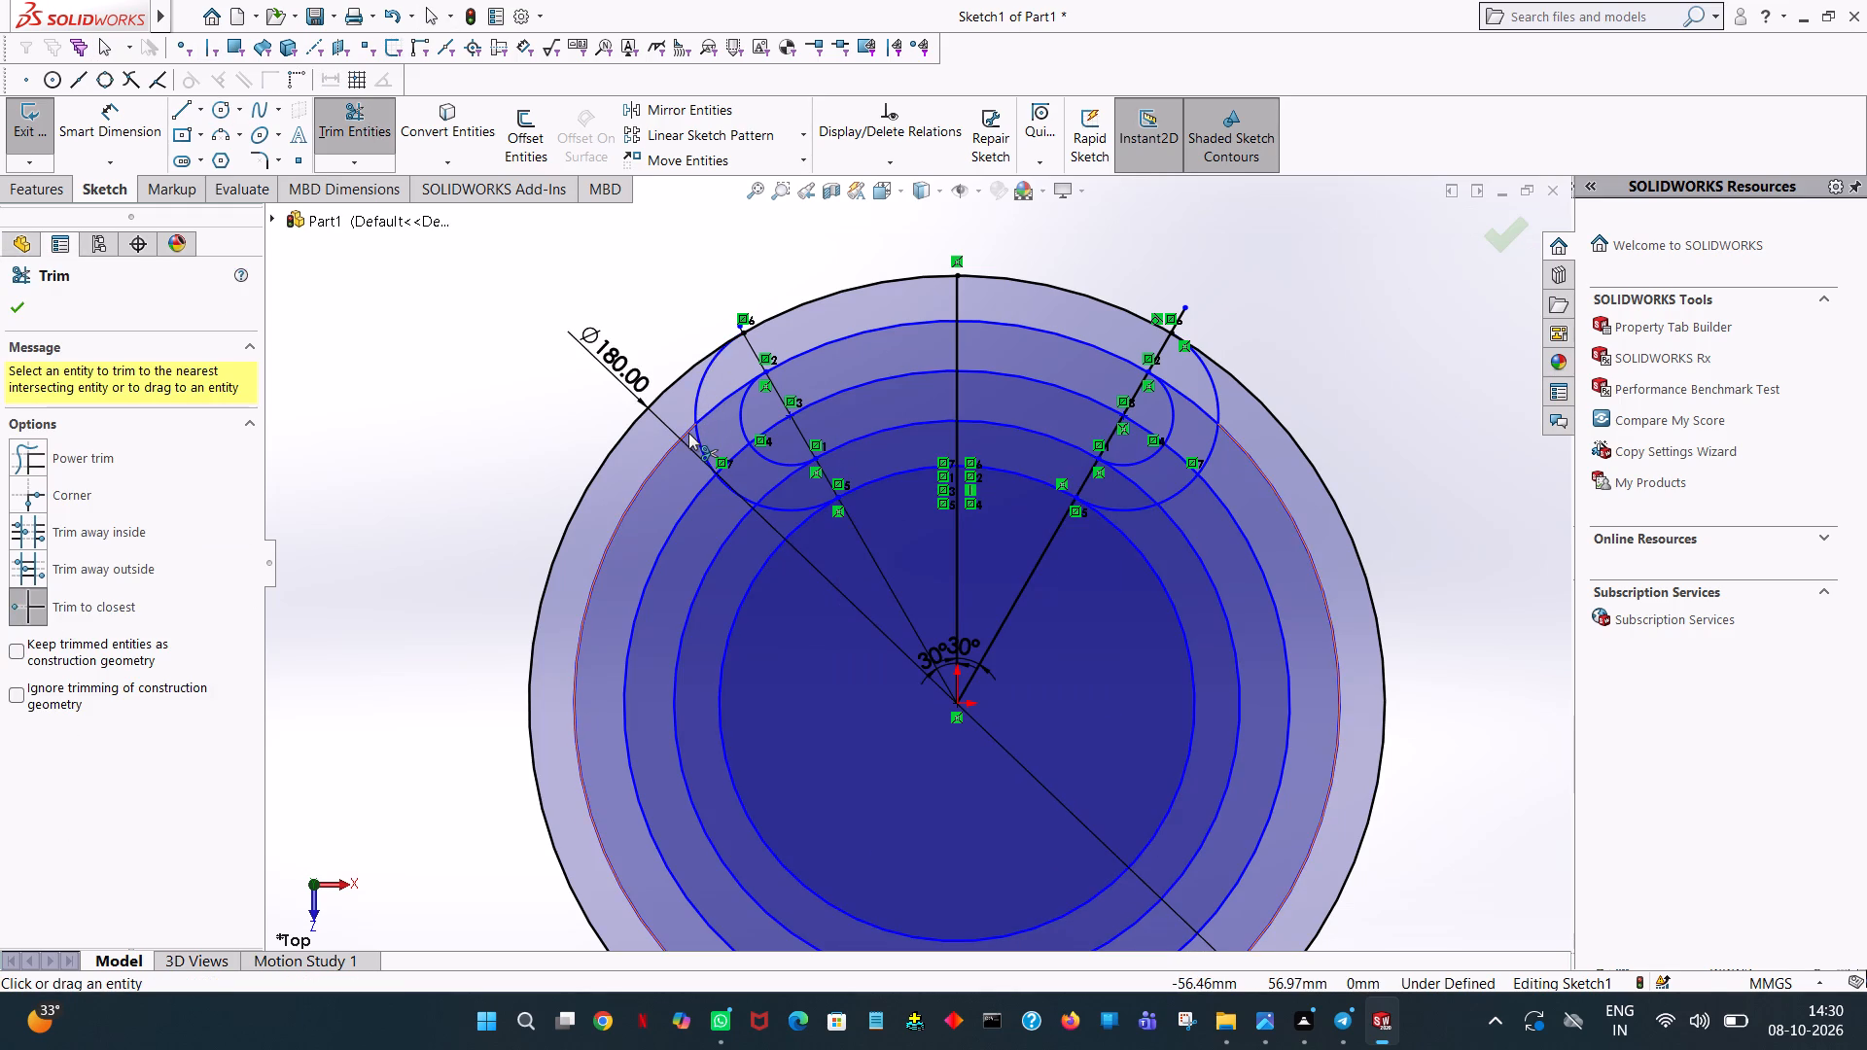
click(688, 433)
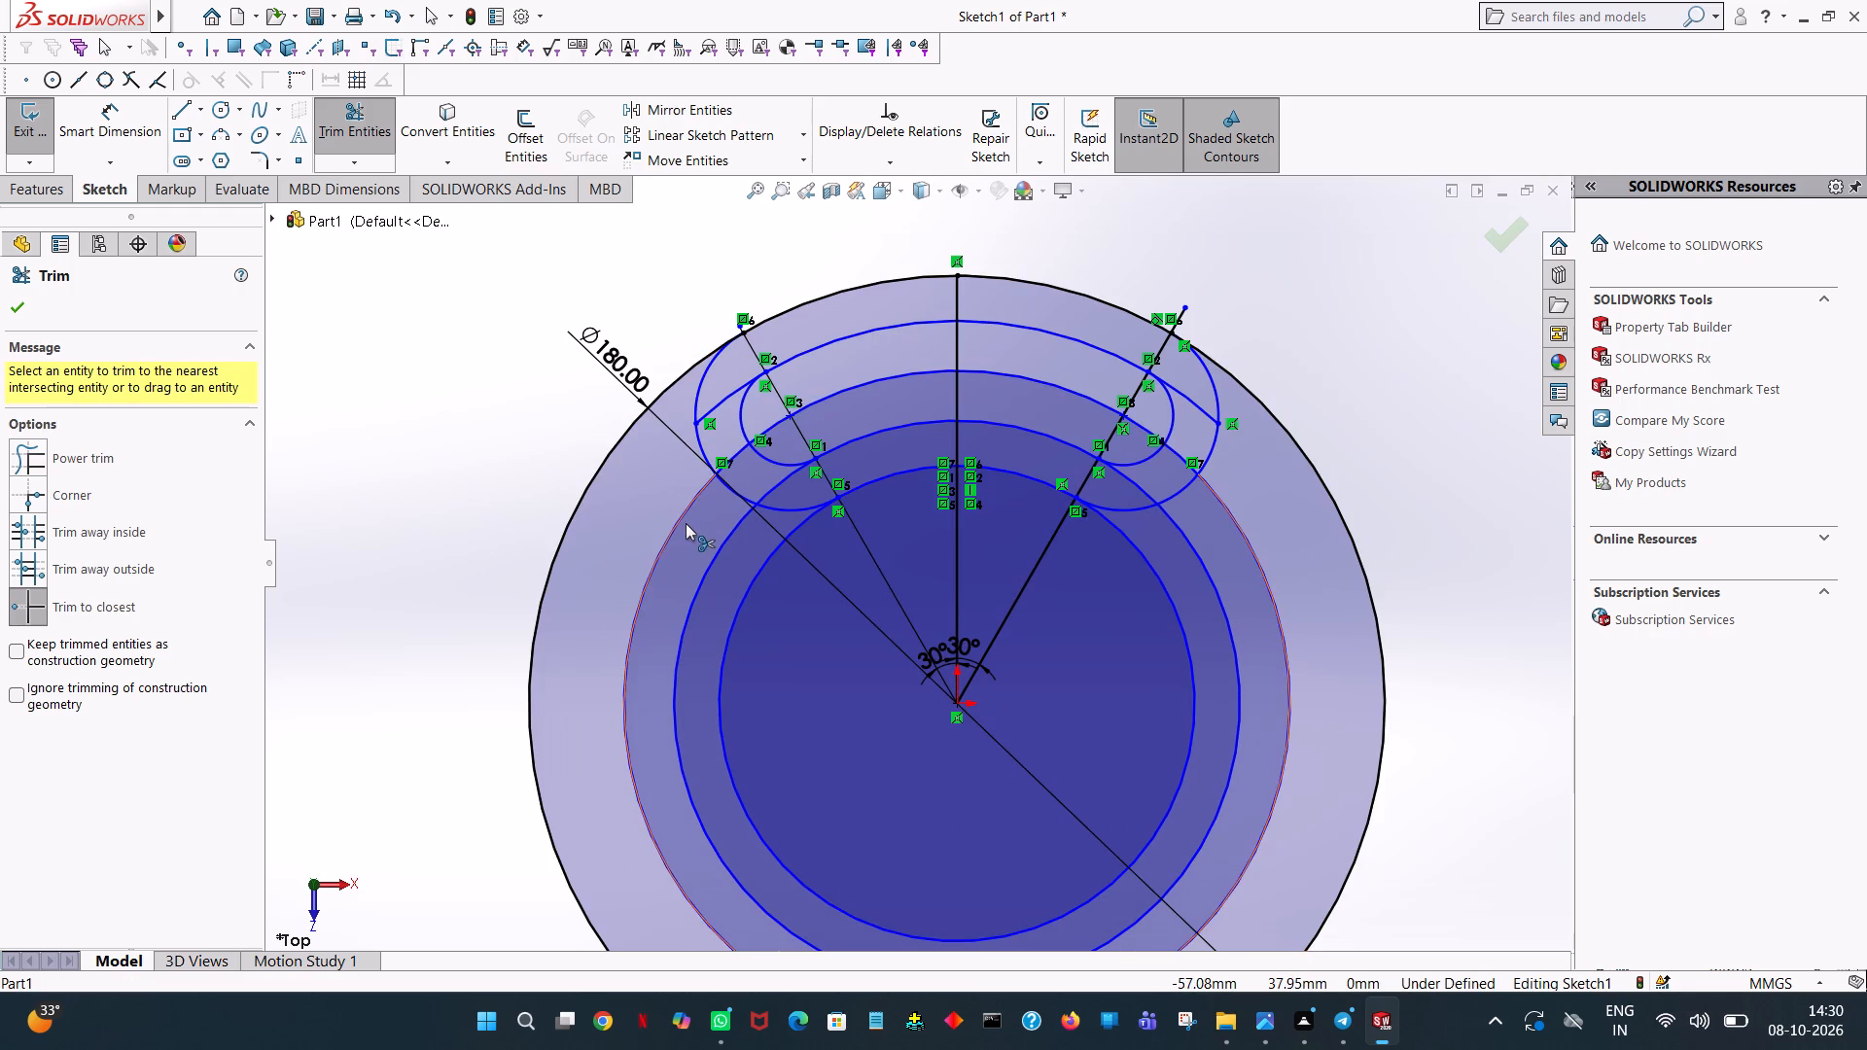
click(681, 518)
click(712, 565)
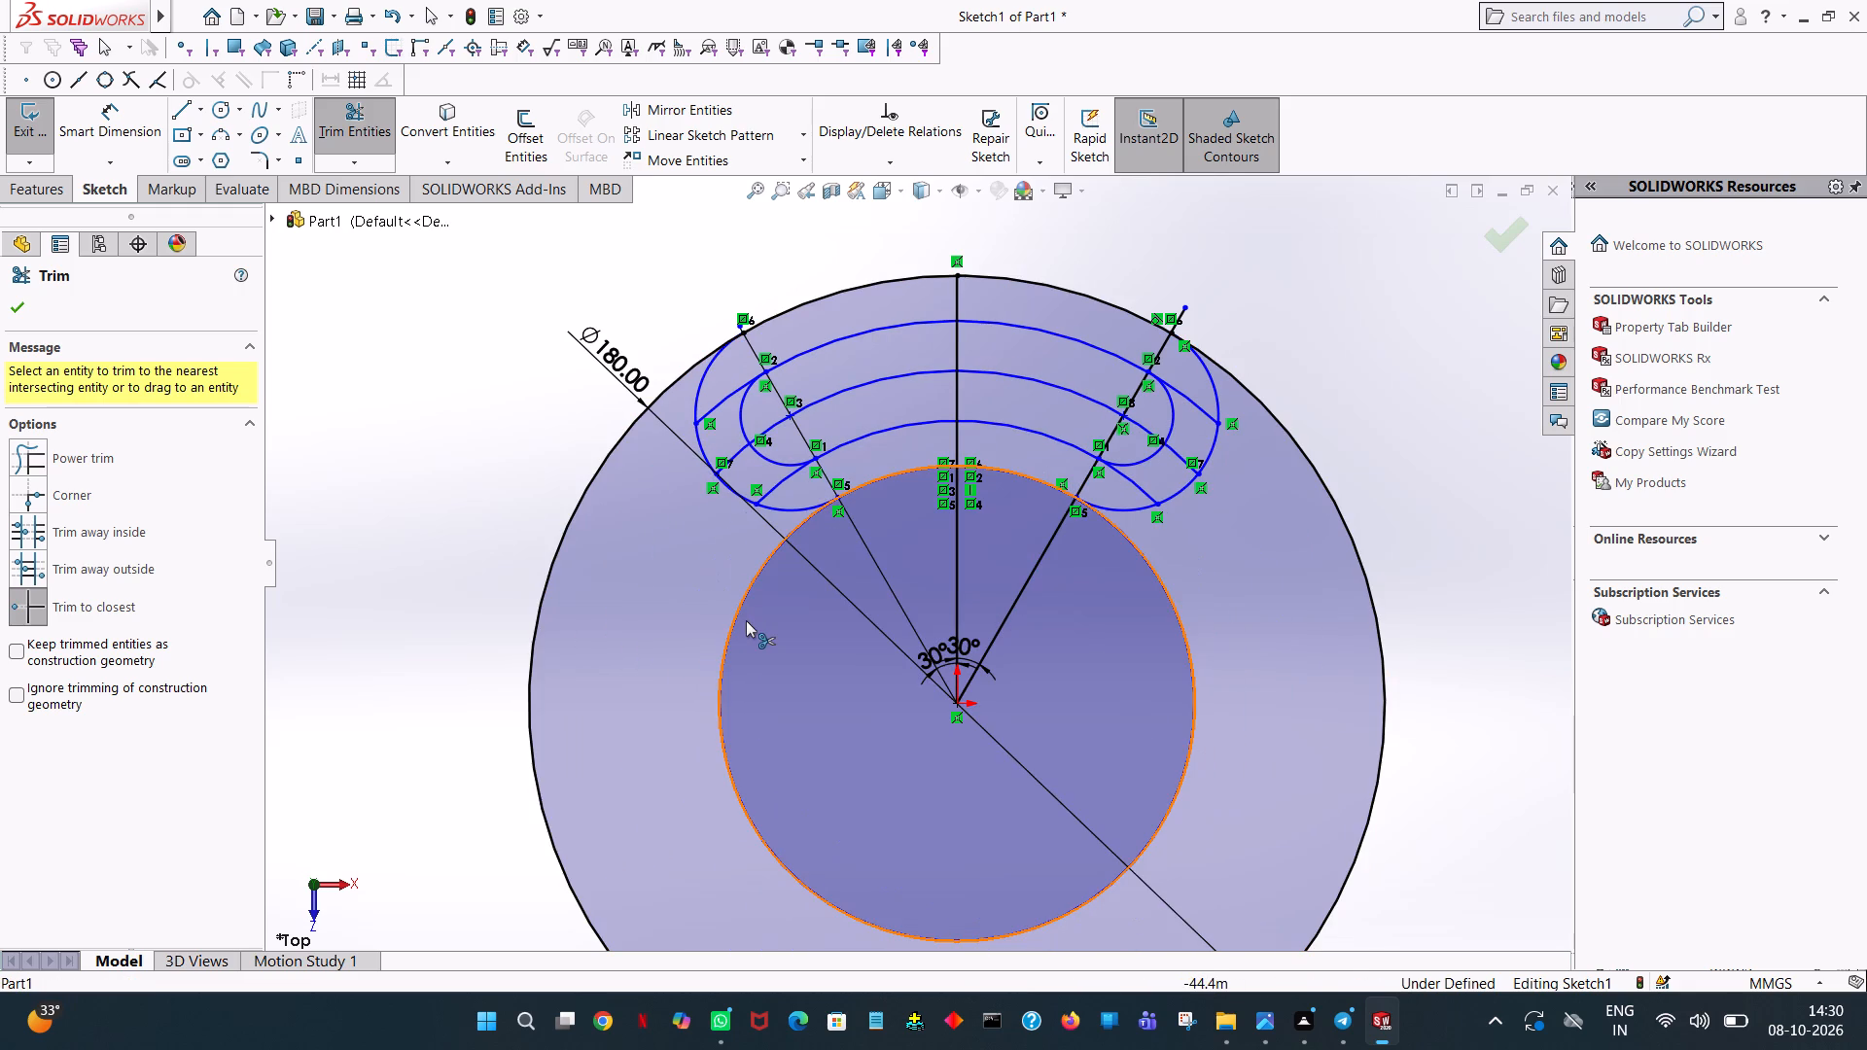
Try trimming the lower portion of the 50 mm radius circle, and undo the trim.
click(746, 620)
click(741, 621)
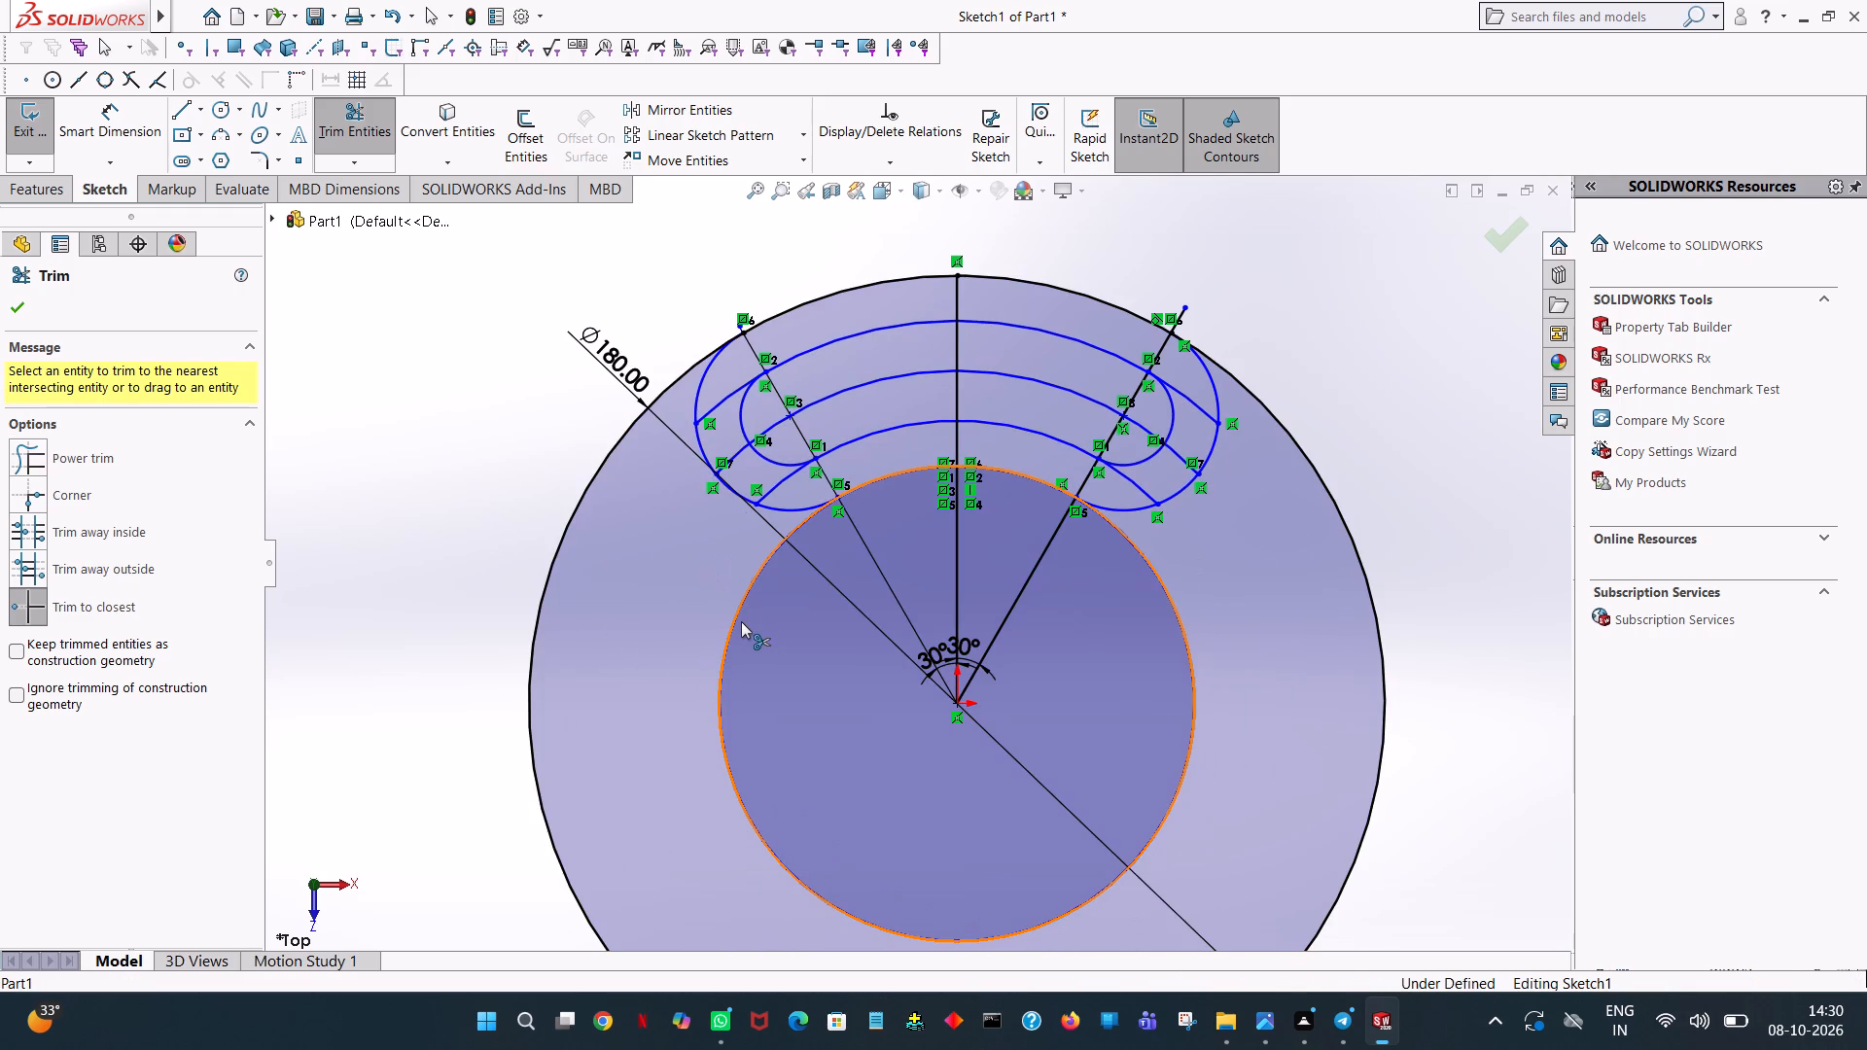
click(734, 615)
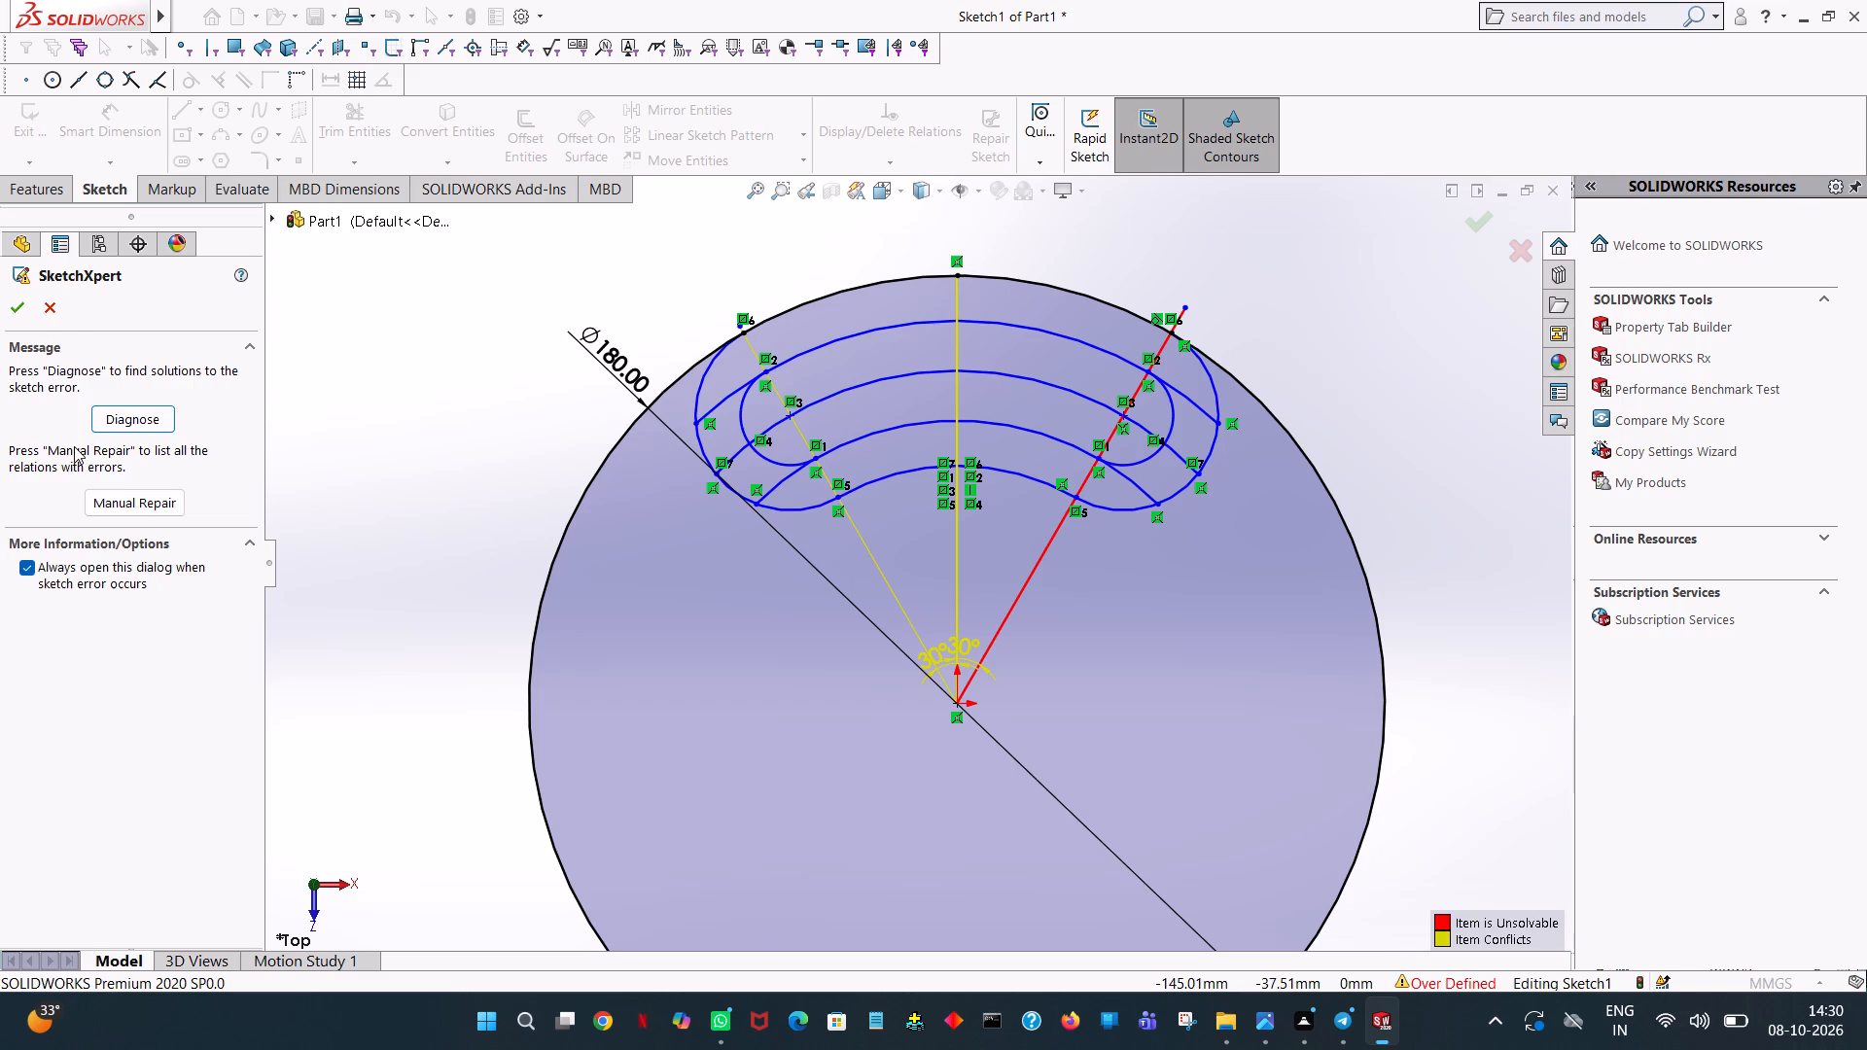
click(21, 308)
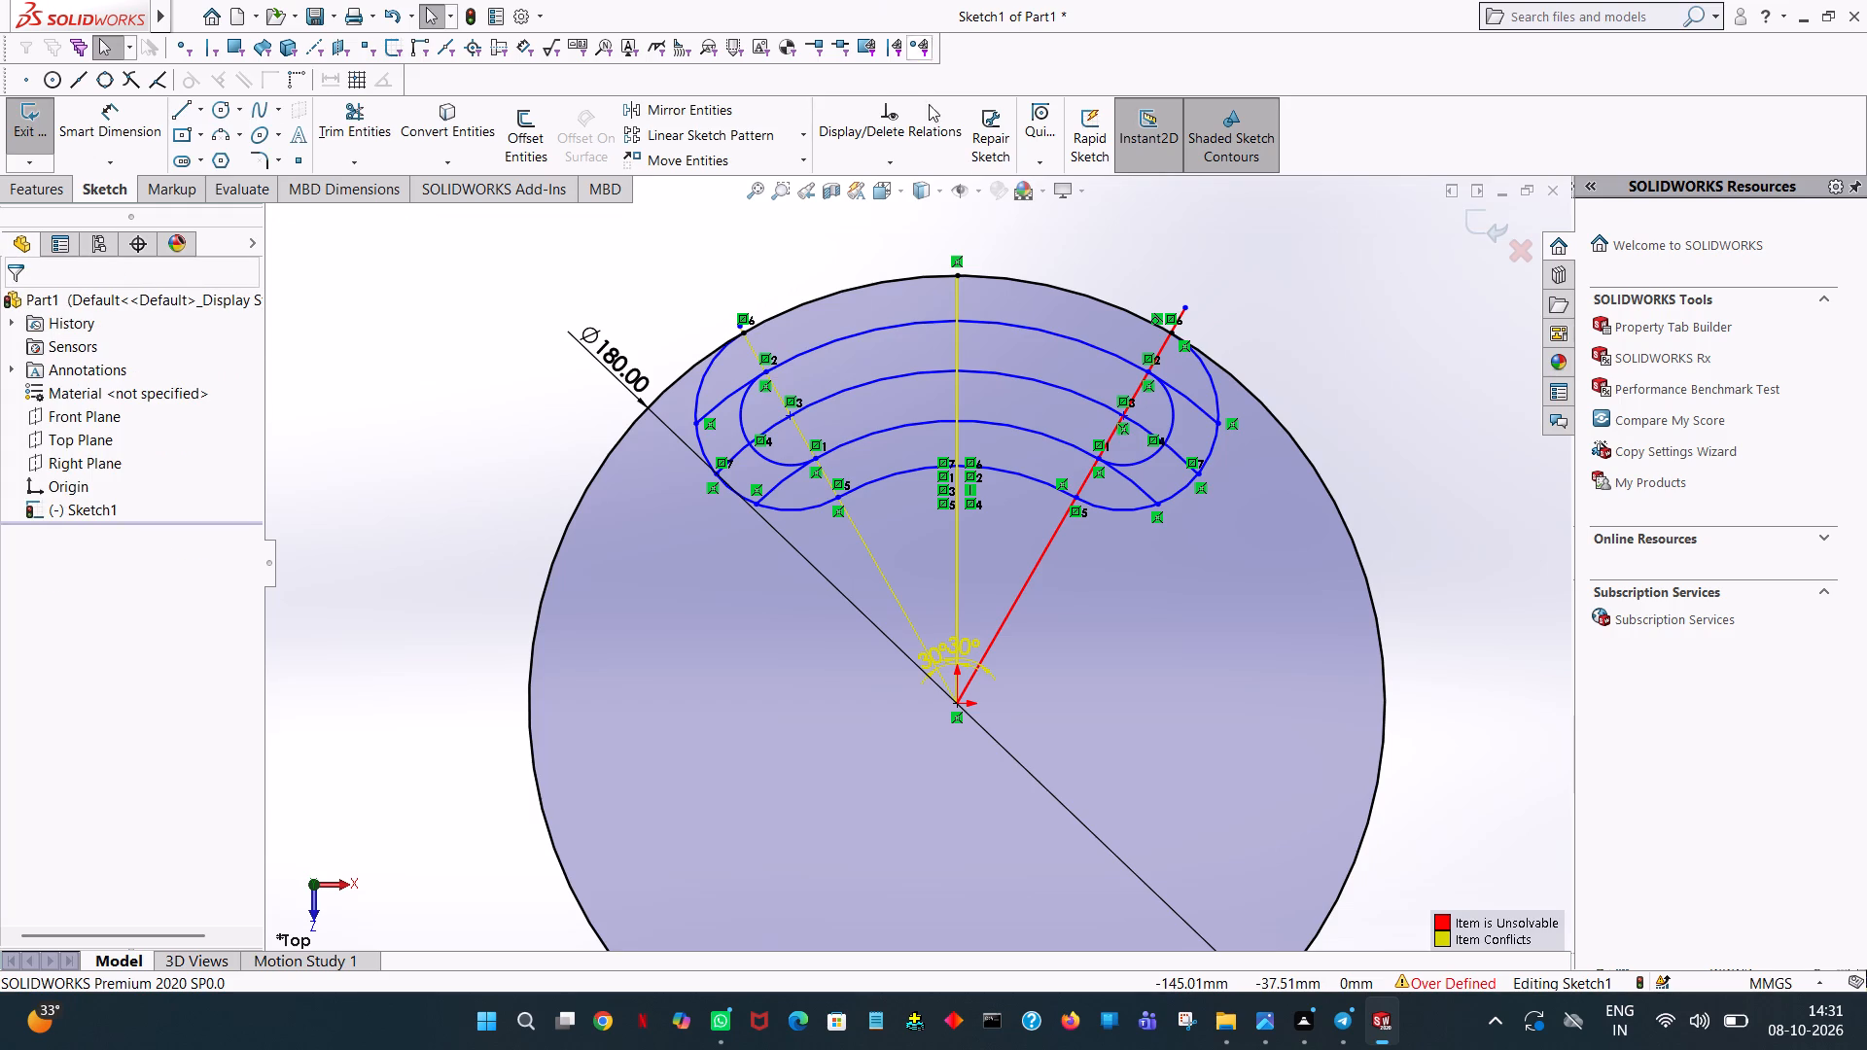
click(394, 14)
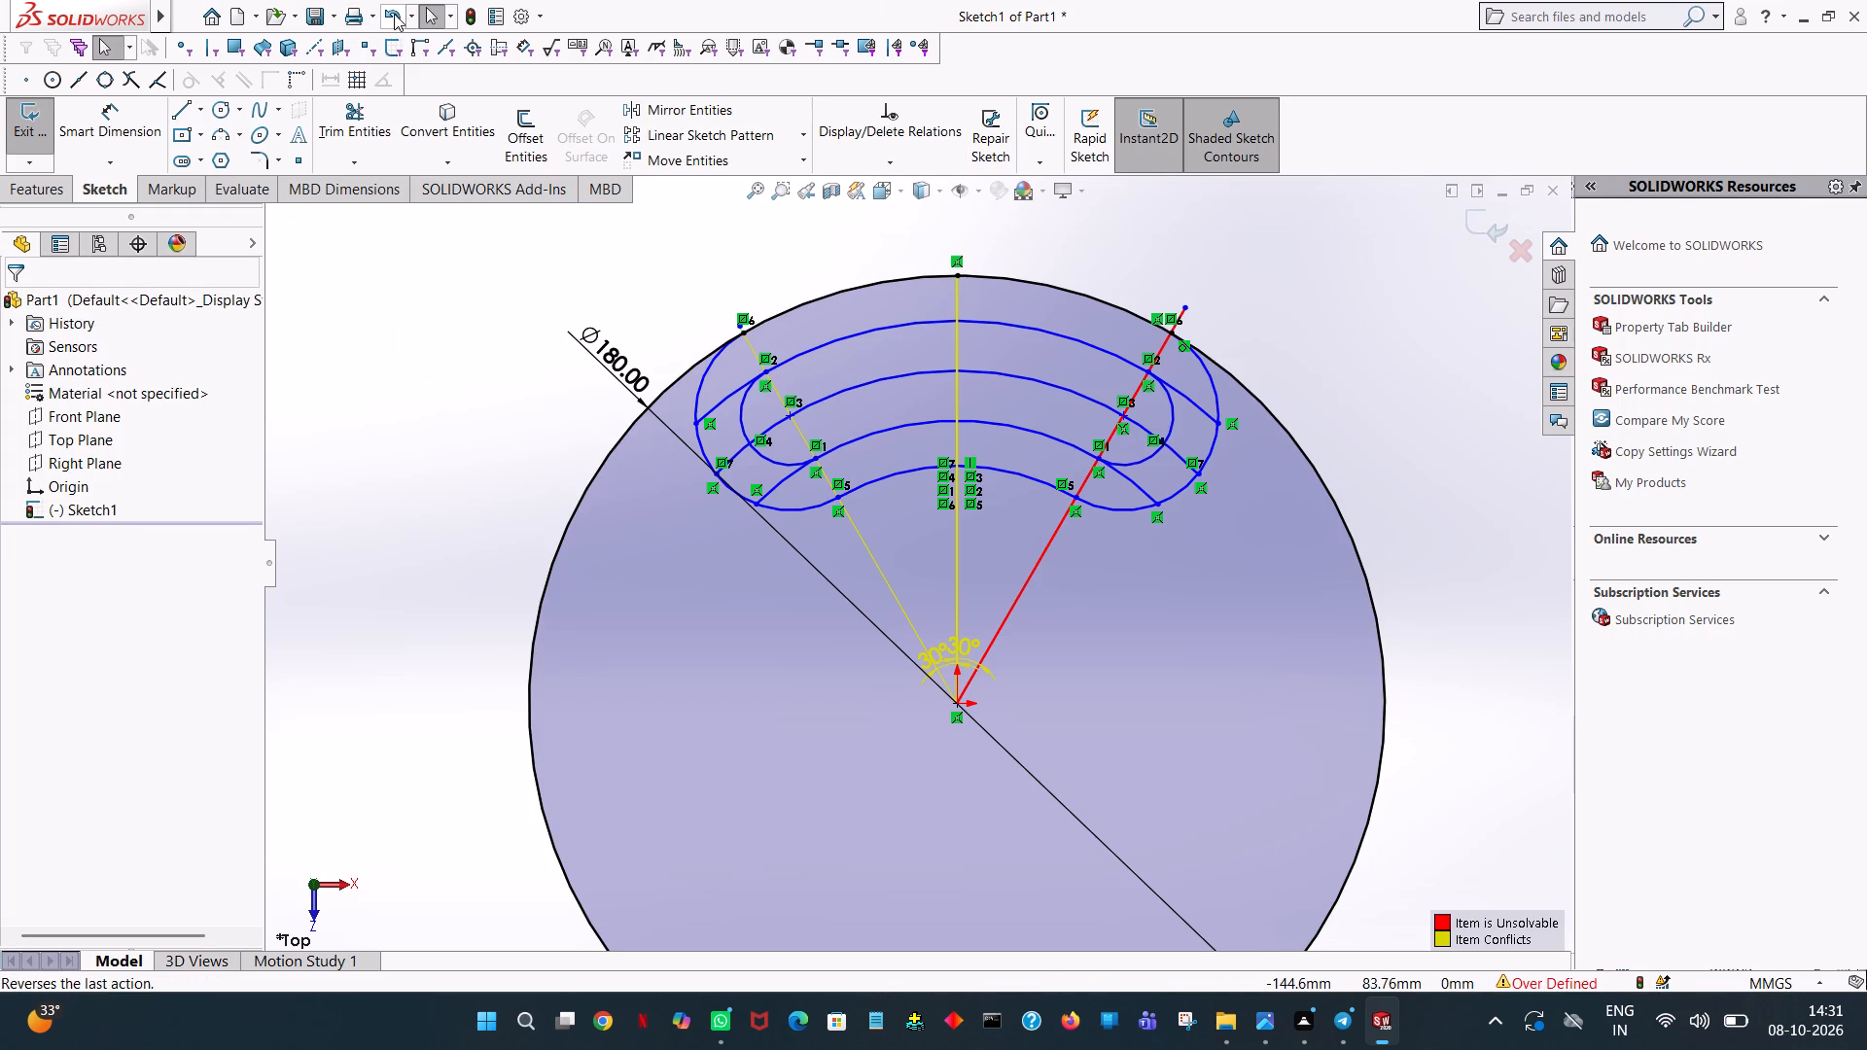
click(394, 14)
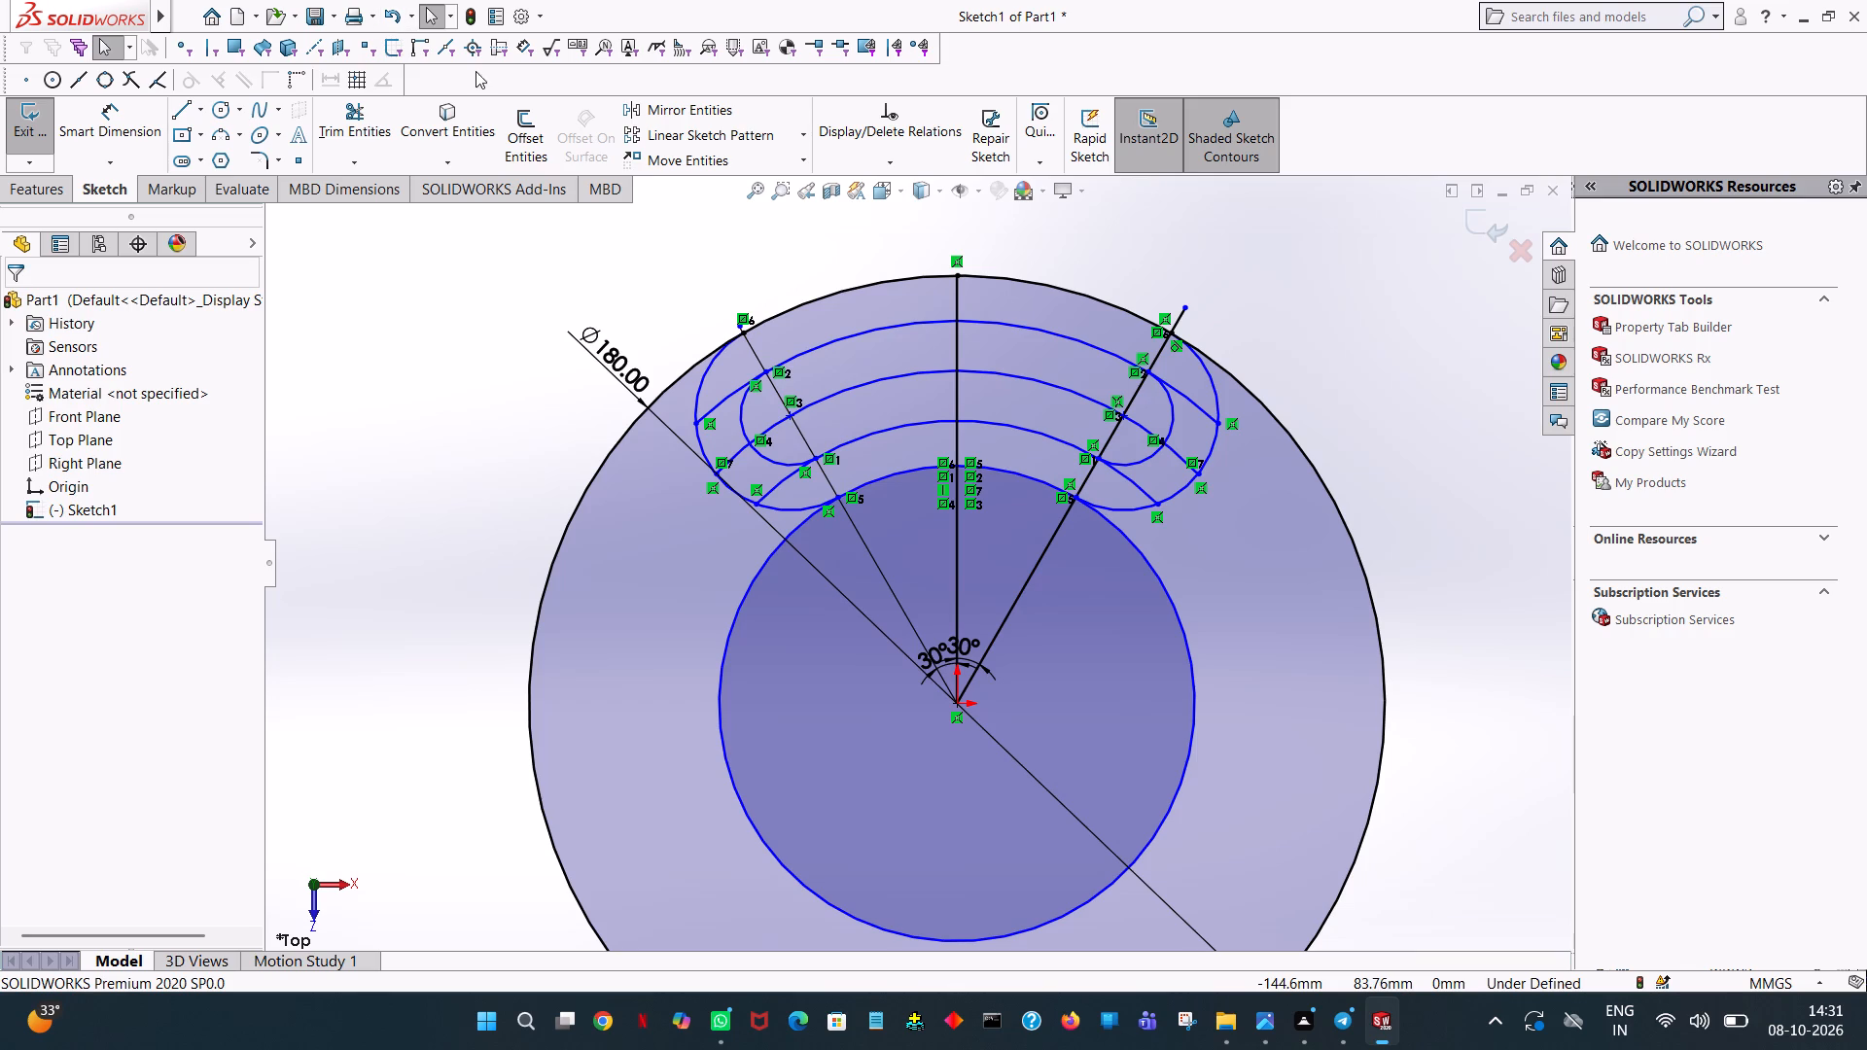
Trim the left end of the 80.5 mm radius arc between the large and small end arcs.
click(326, 128)
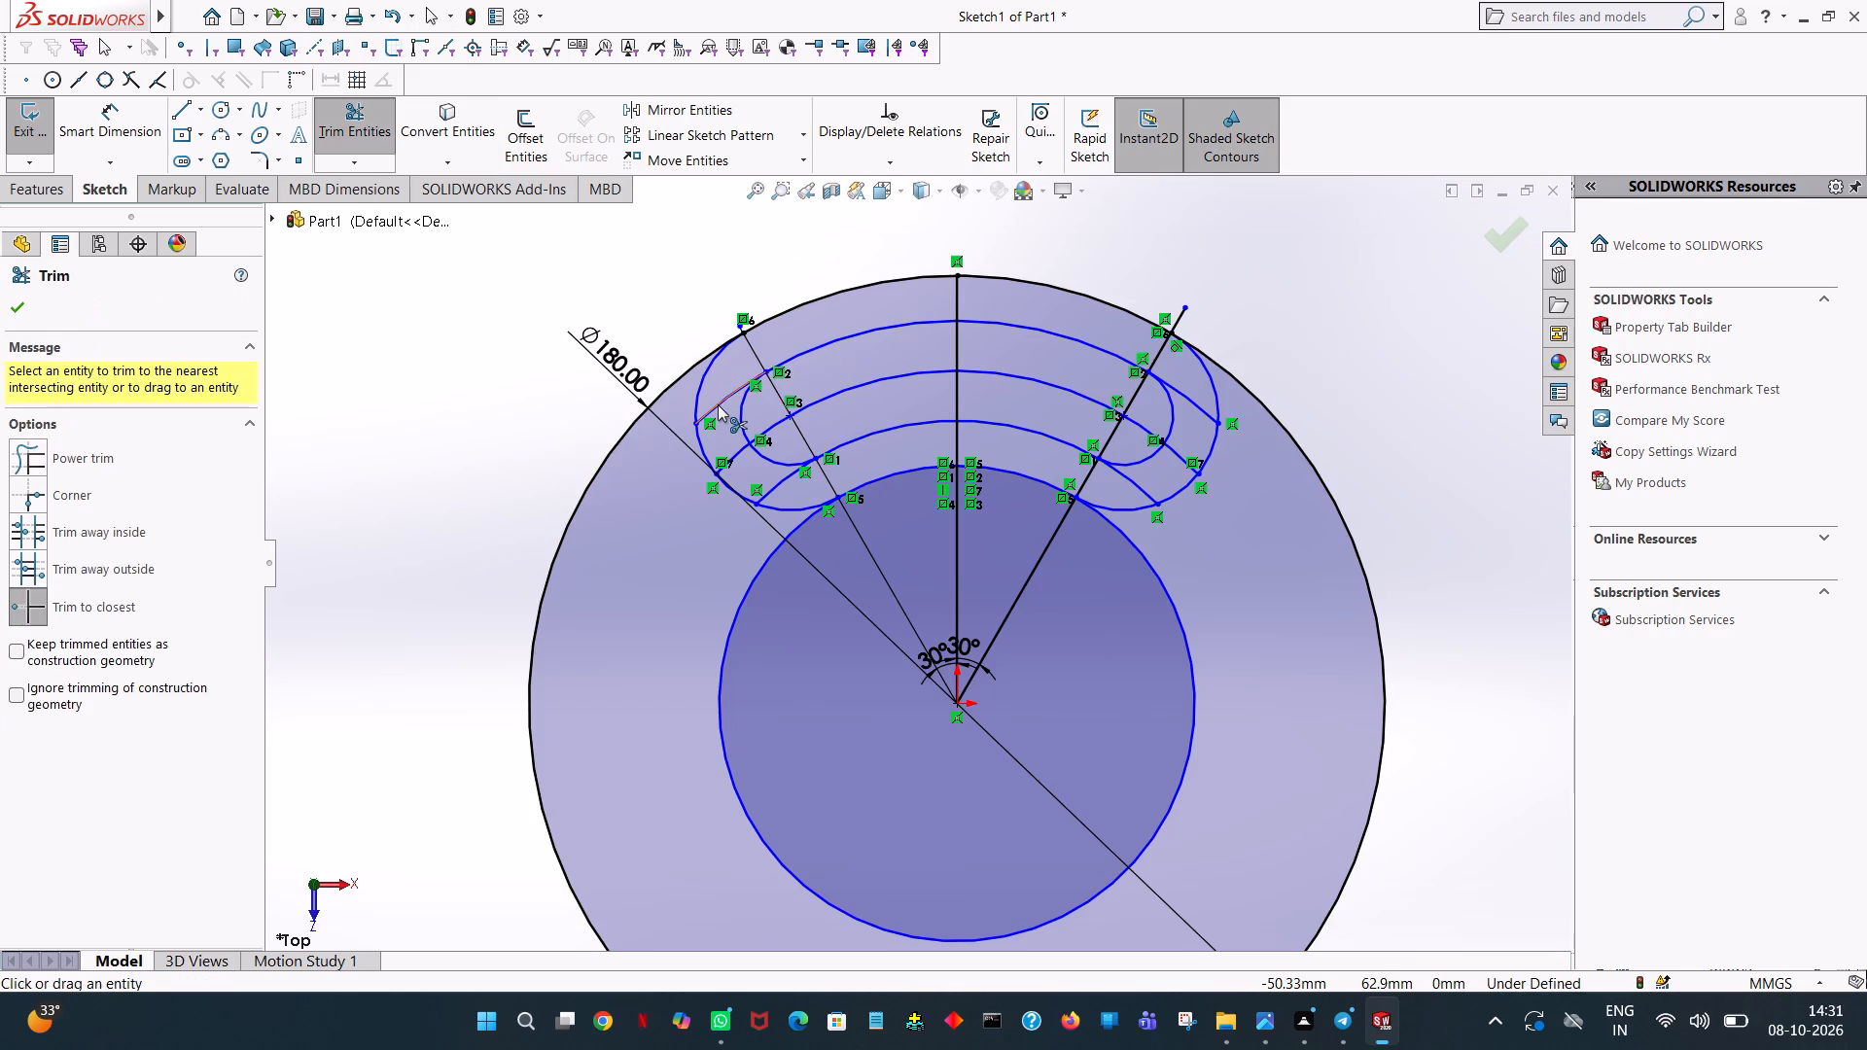
click(718, 404)
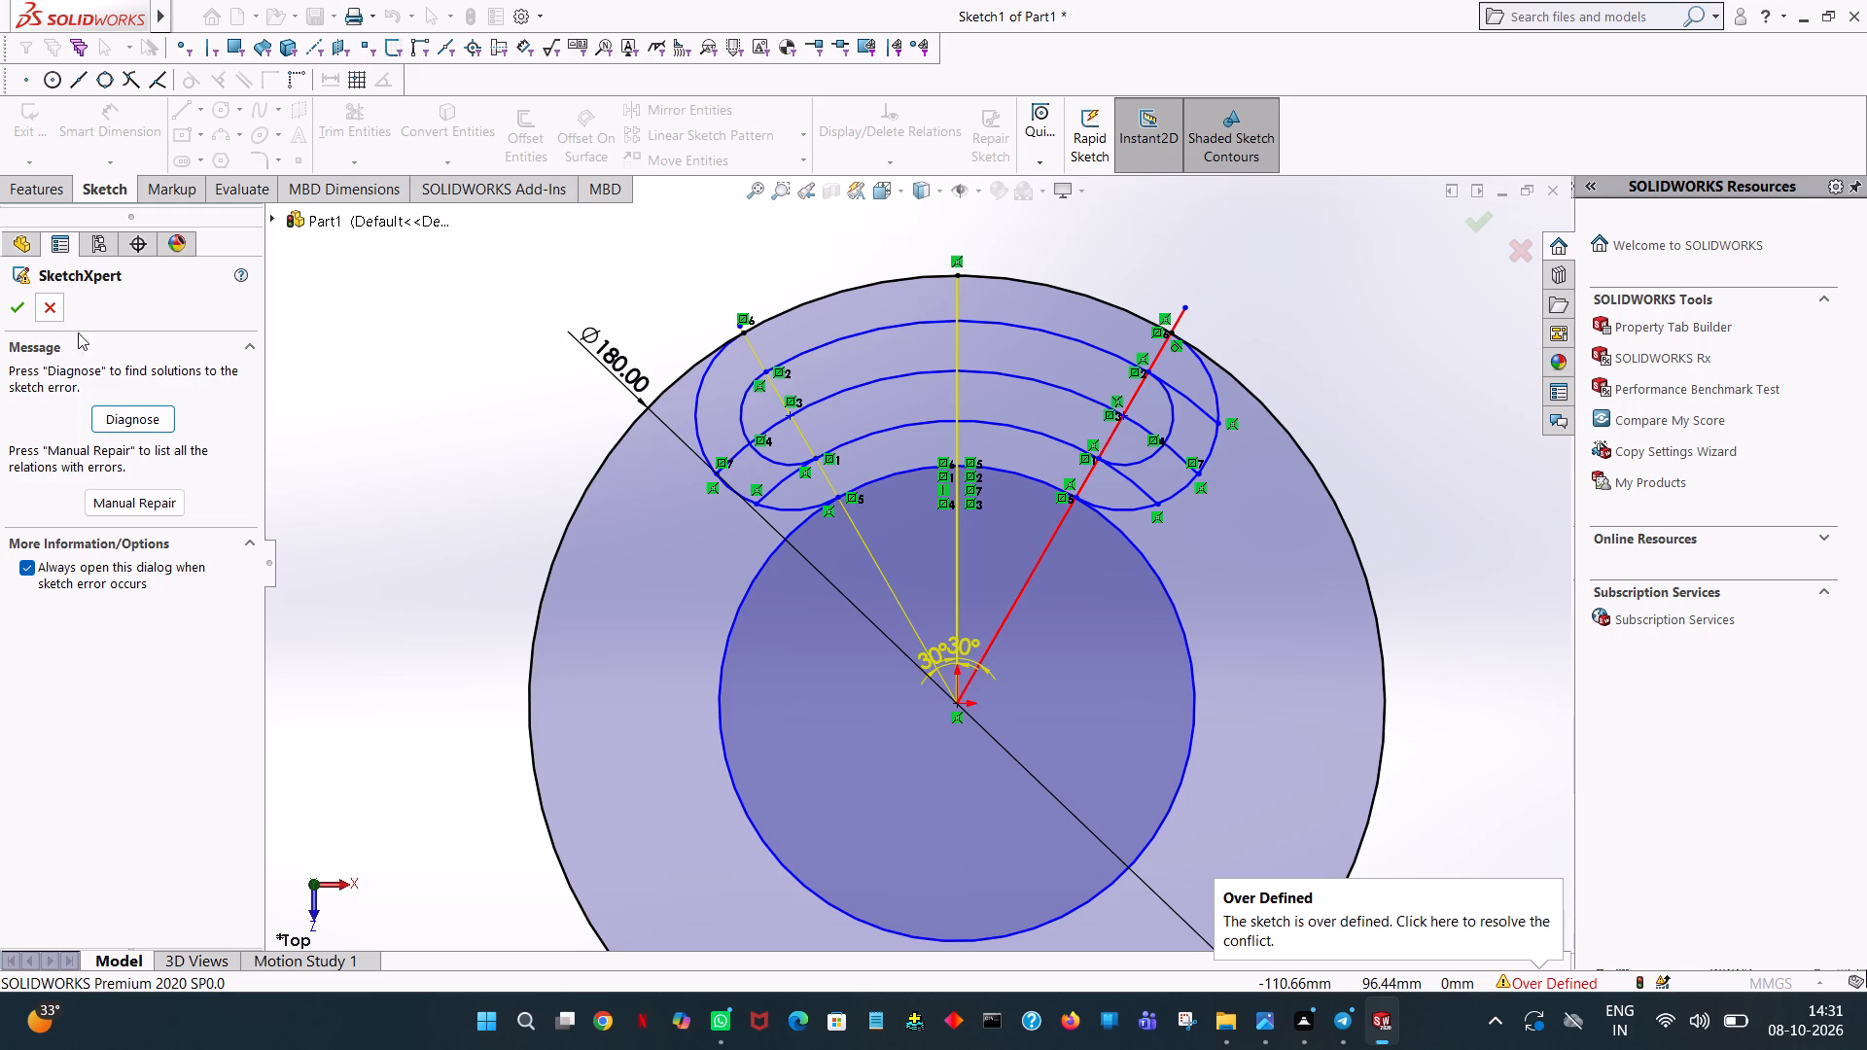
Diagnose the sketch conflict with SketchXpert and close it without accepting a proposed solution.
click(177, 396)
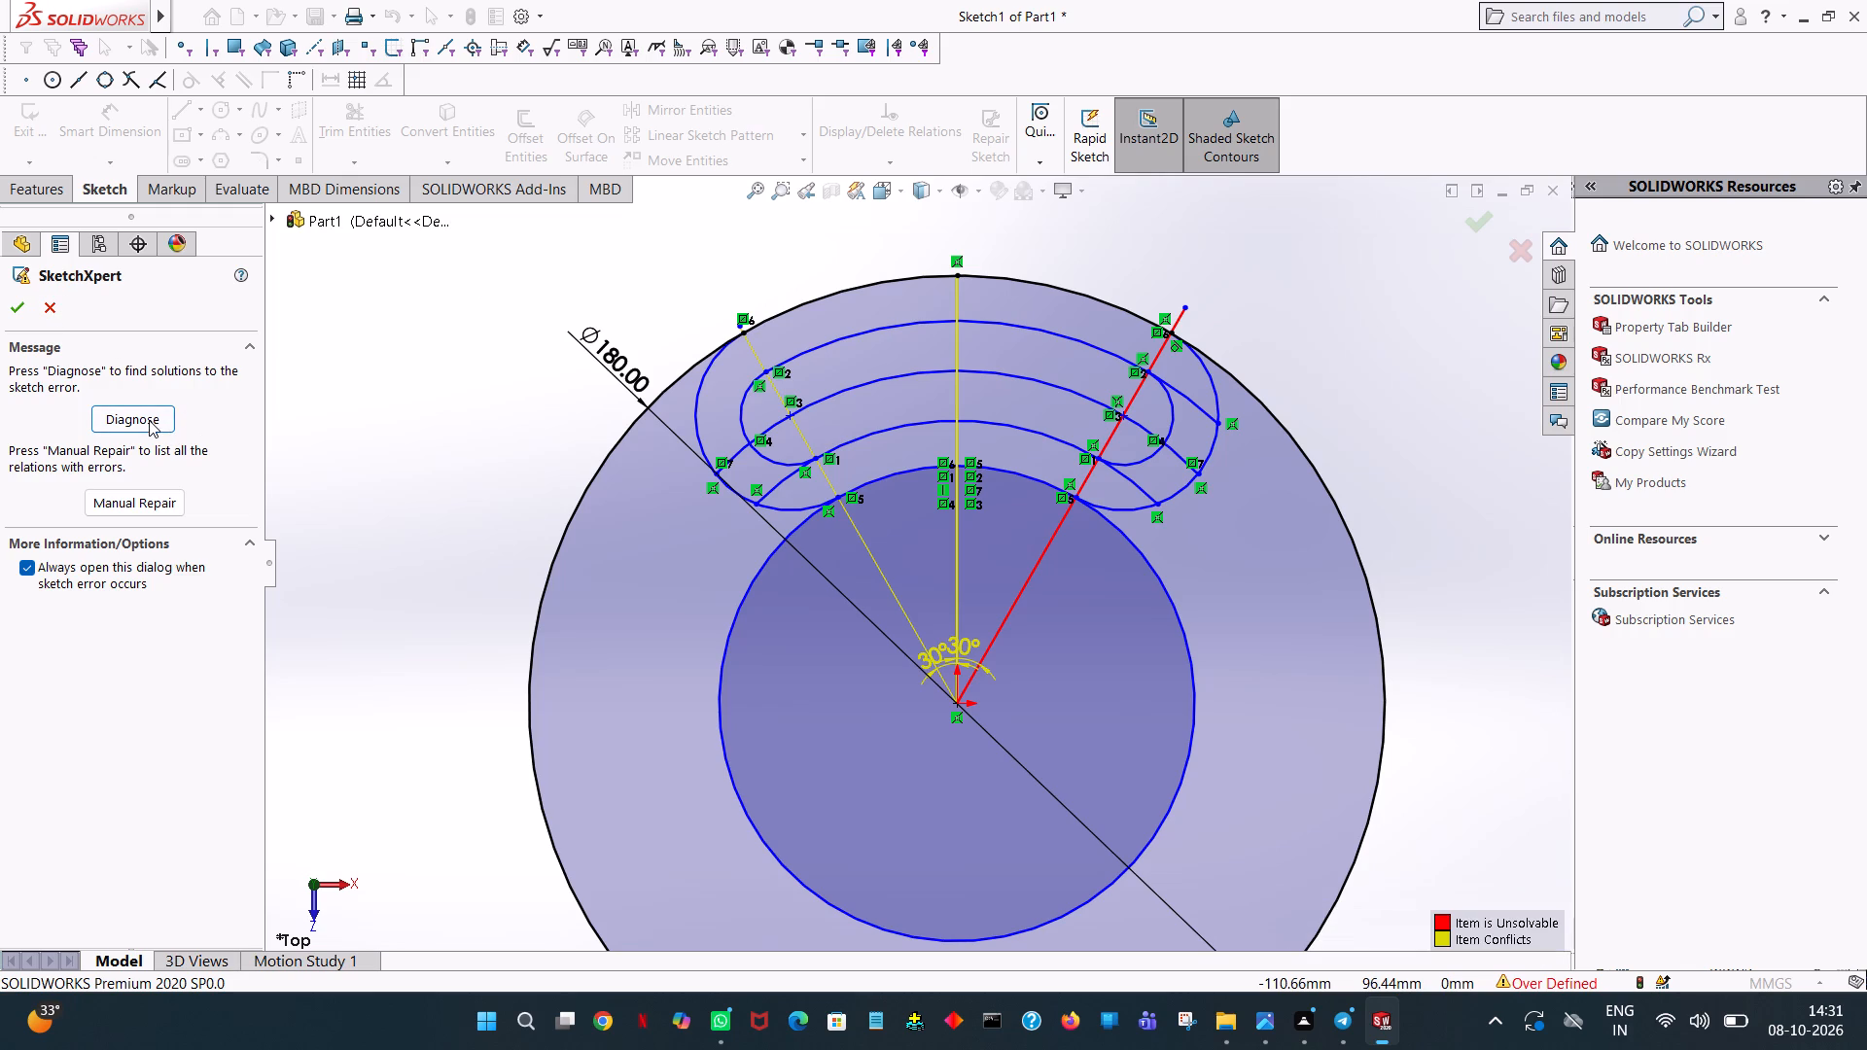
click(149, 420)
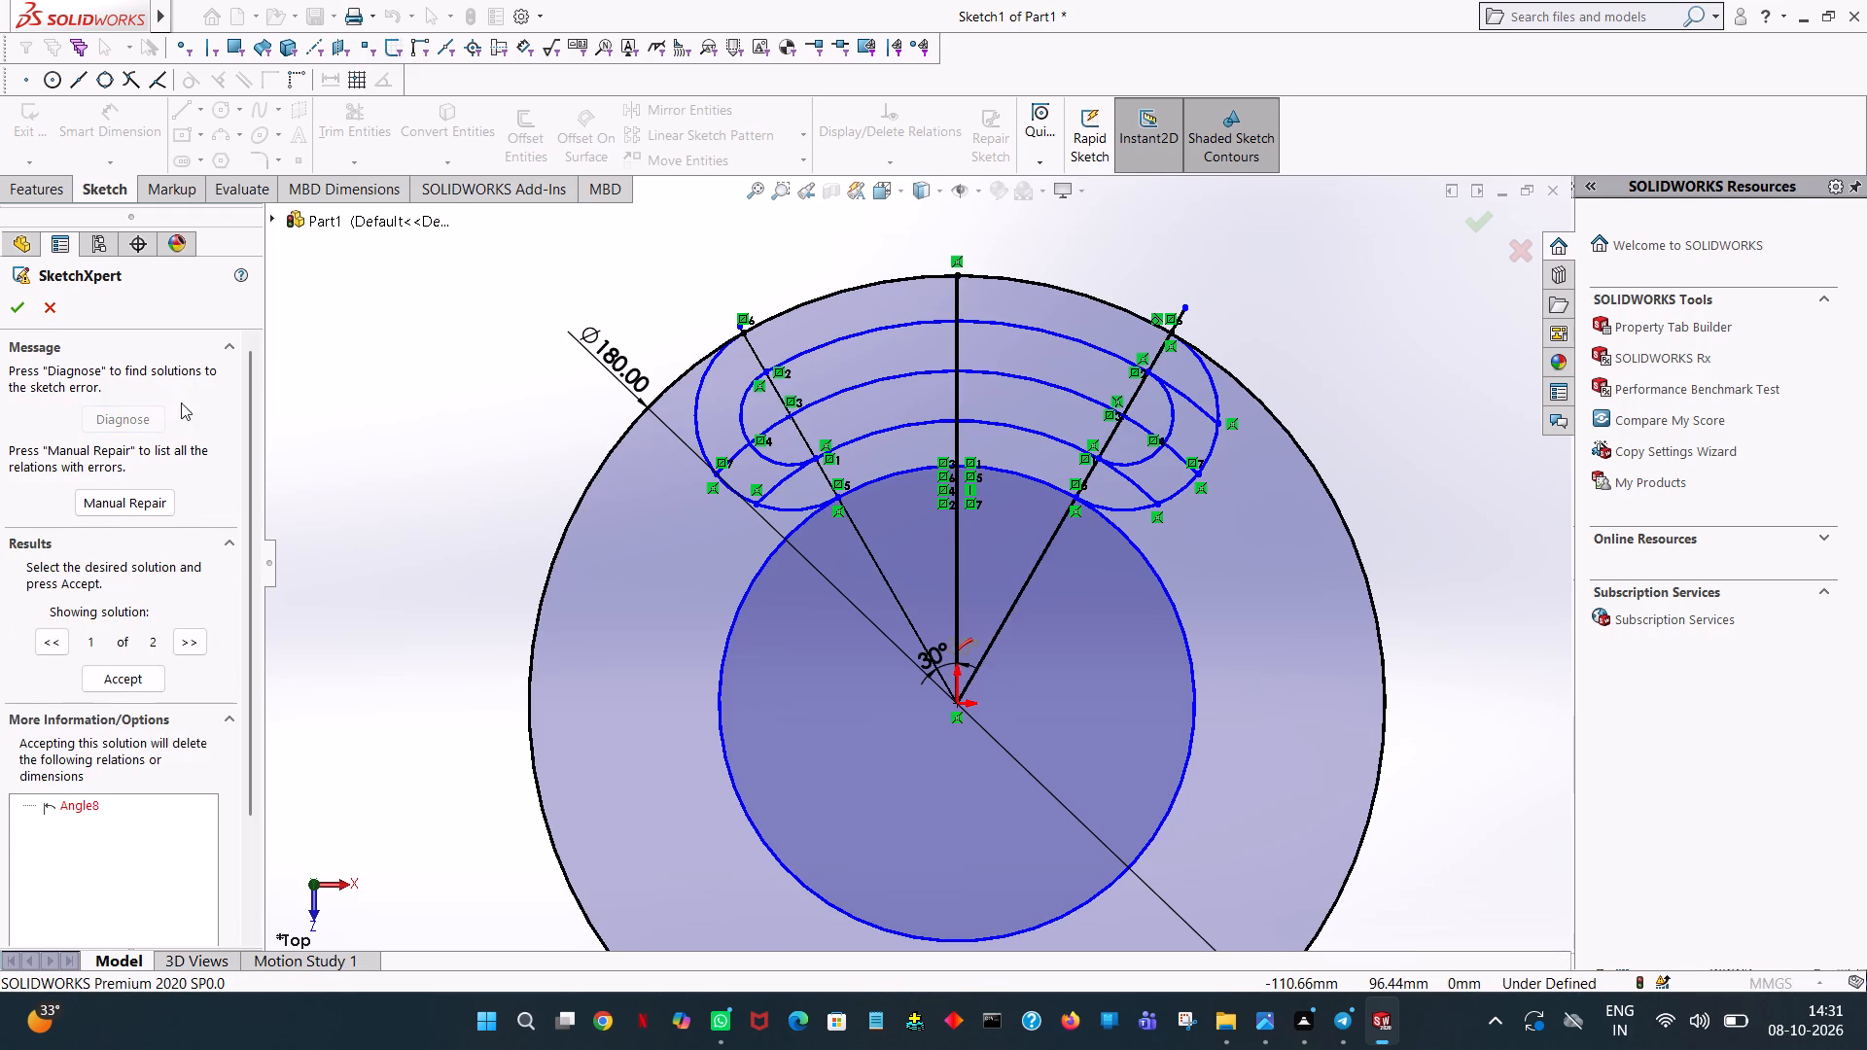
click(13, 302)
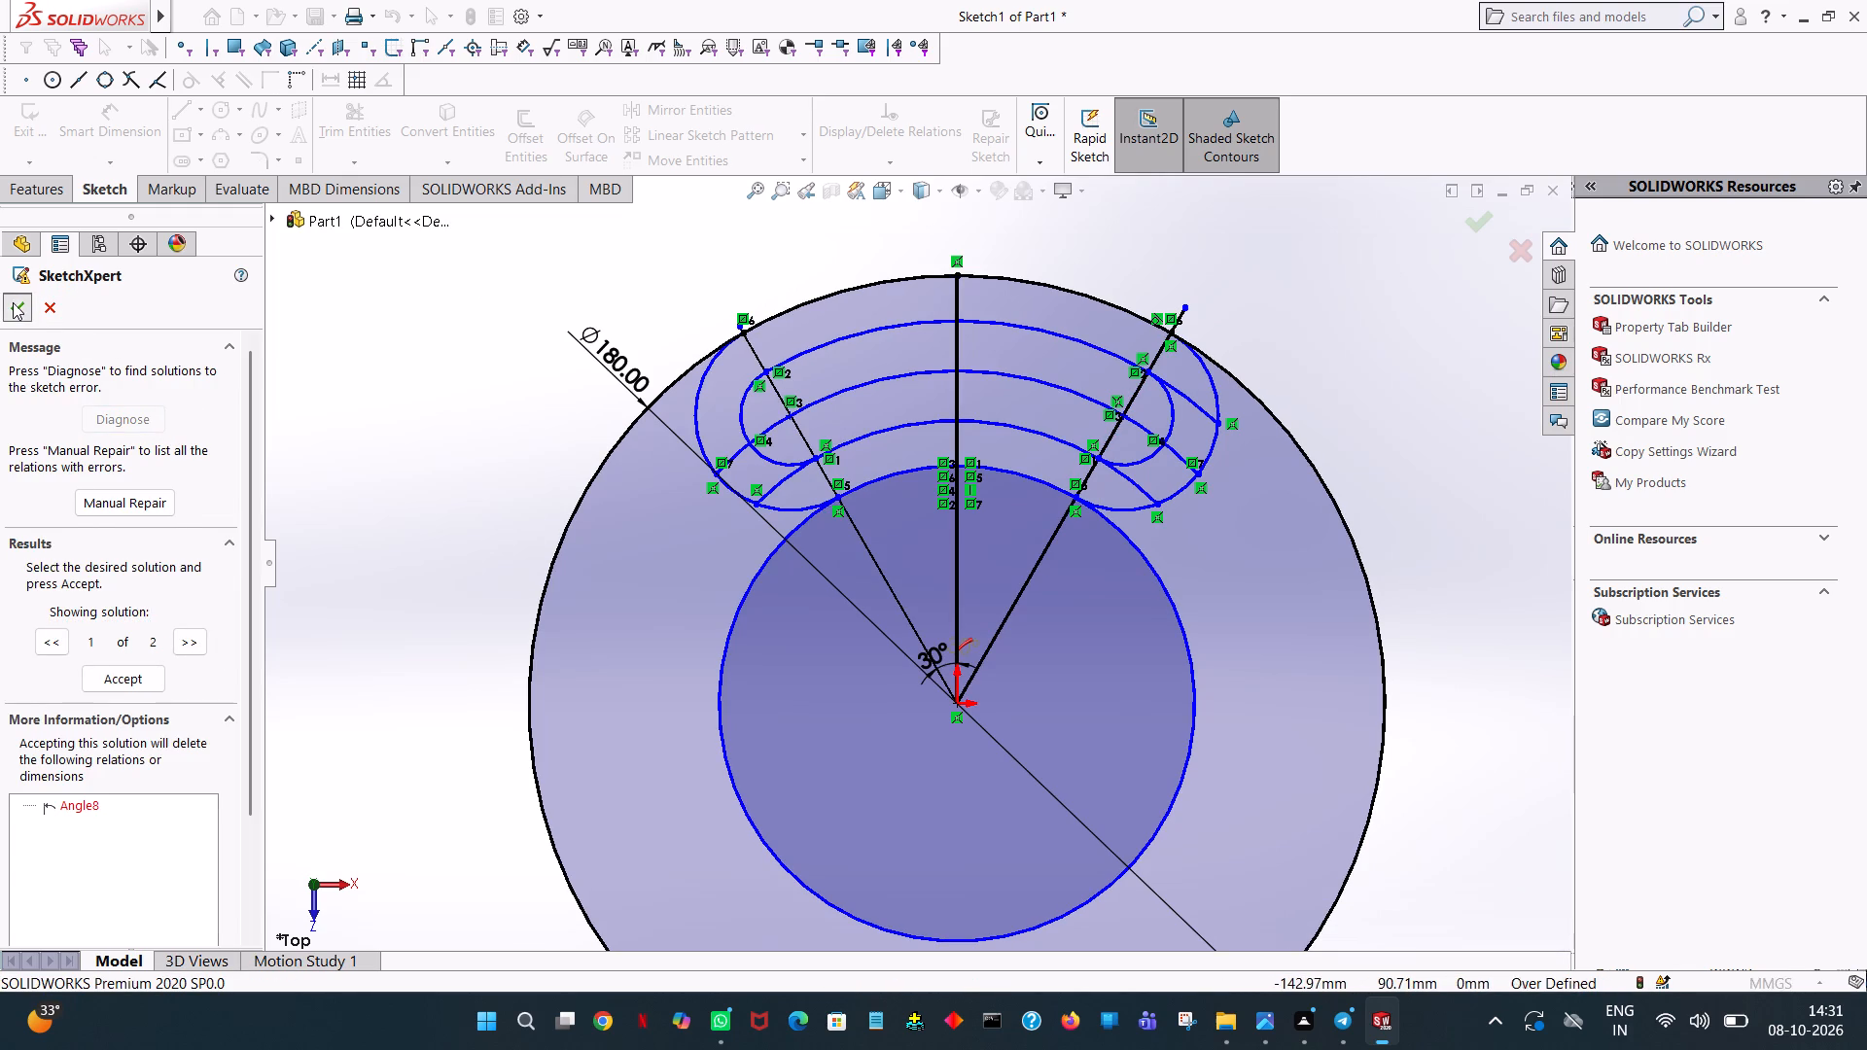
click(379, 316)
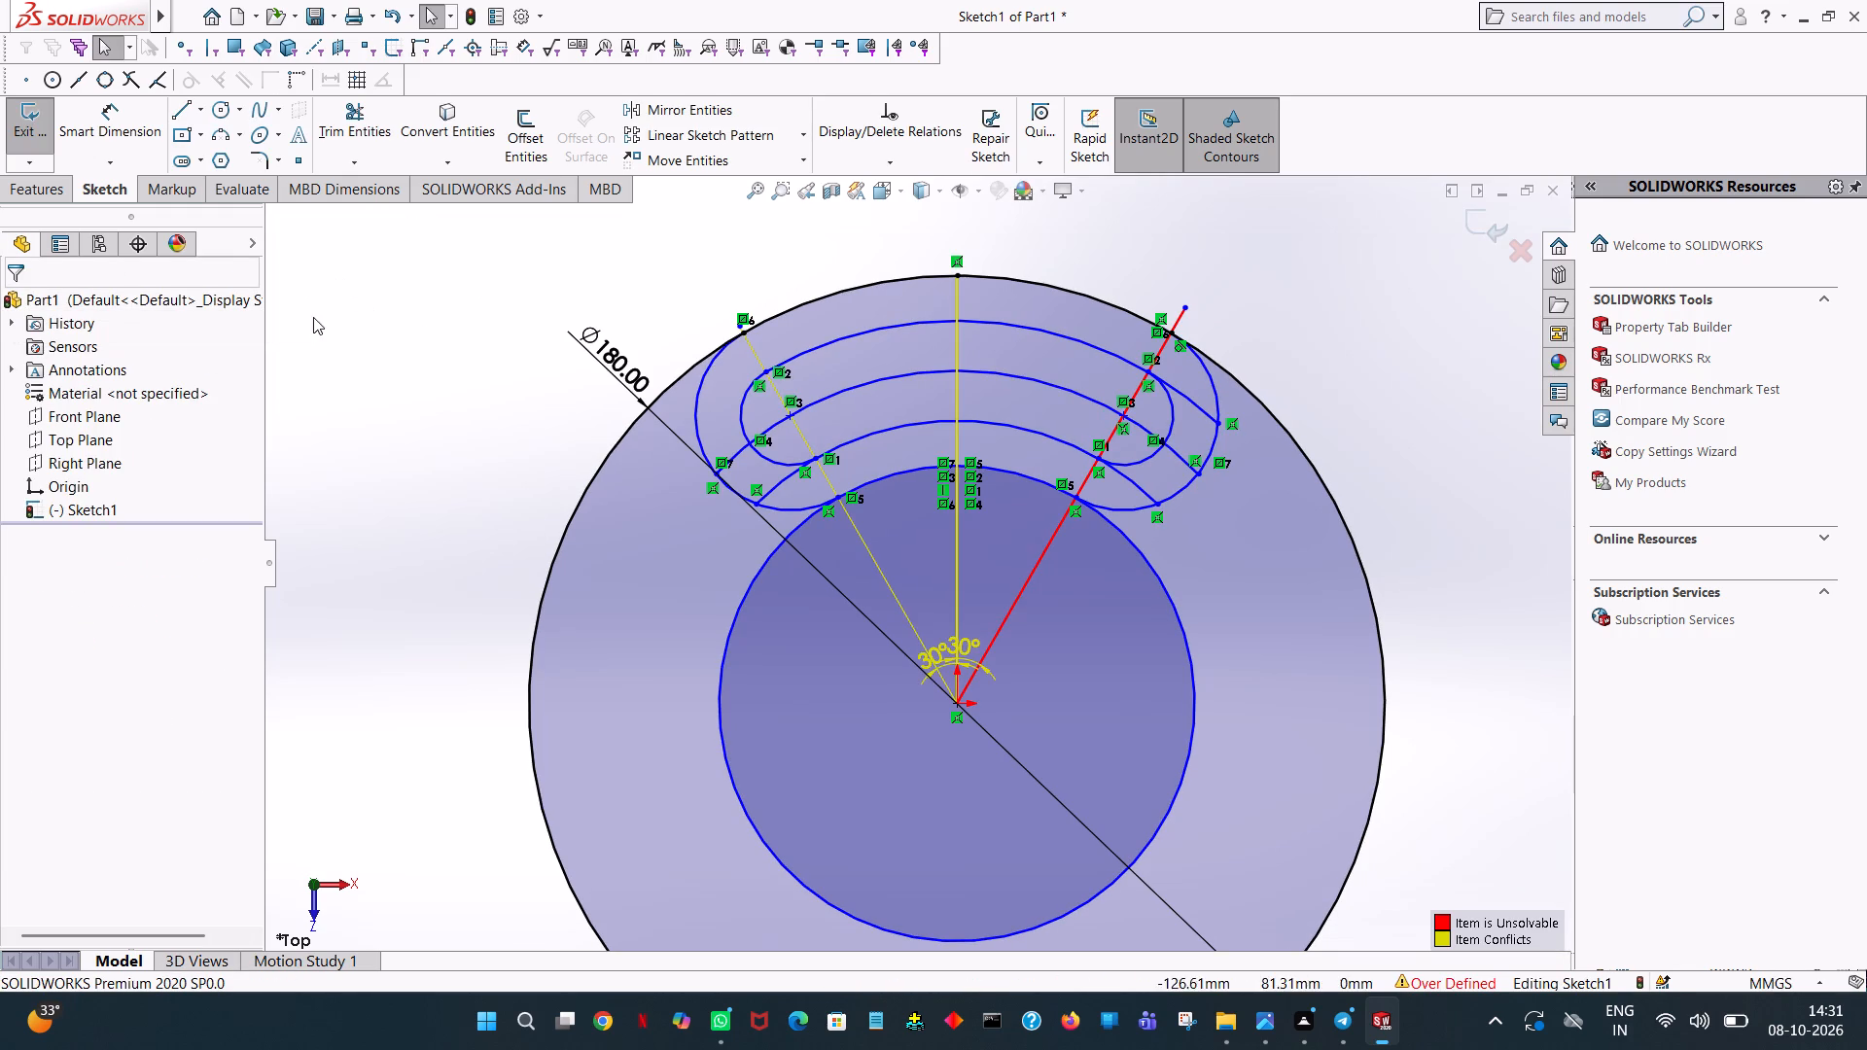
Trim the segment of the right 30° line inside the 50 mm radius circle.
click(332, 102)
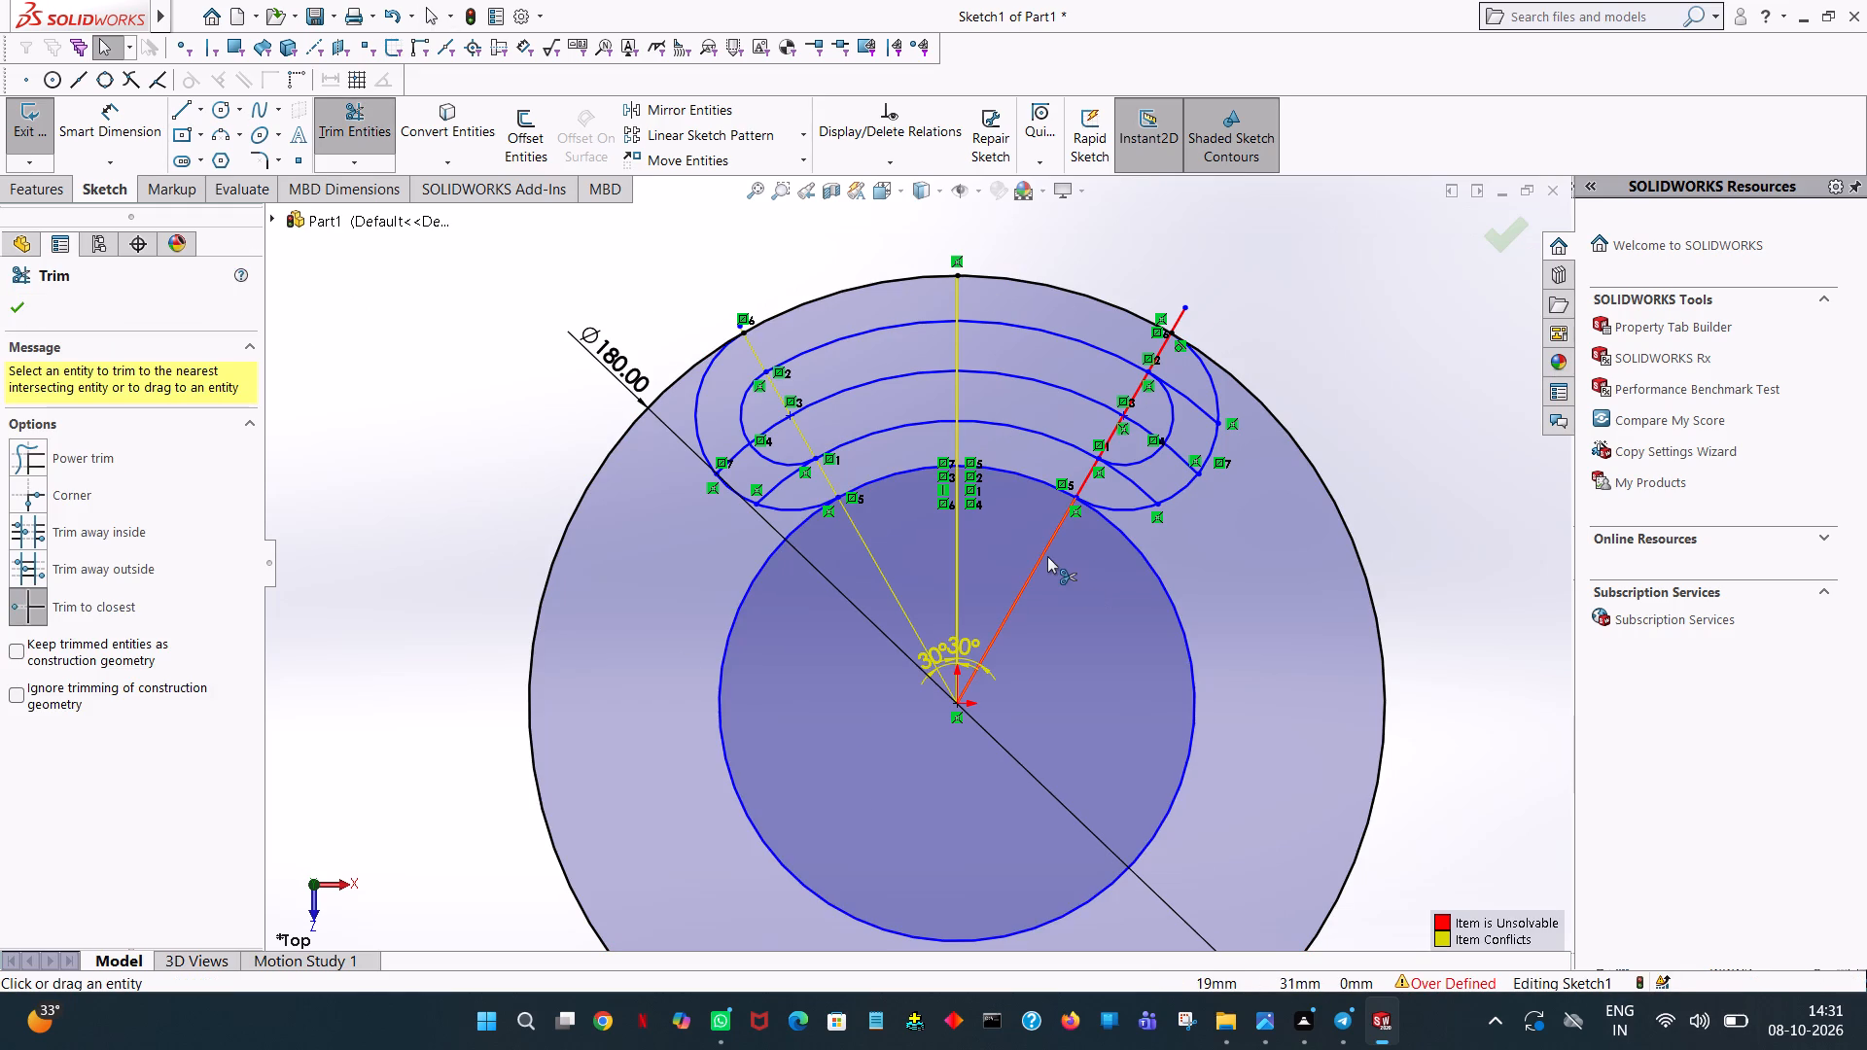
click(1039, 552)
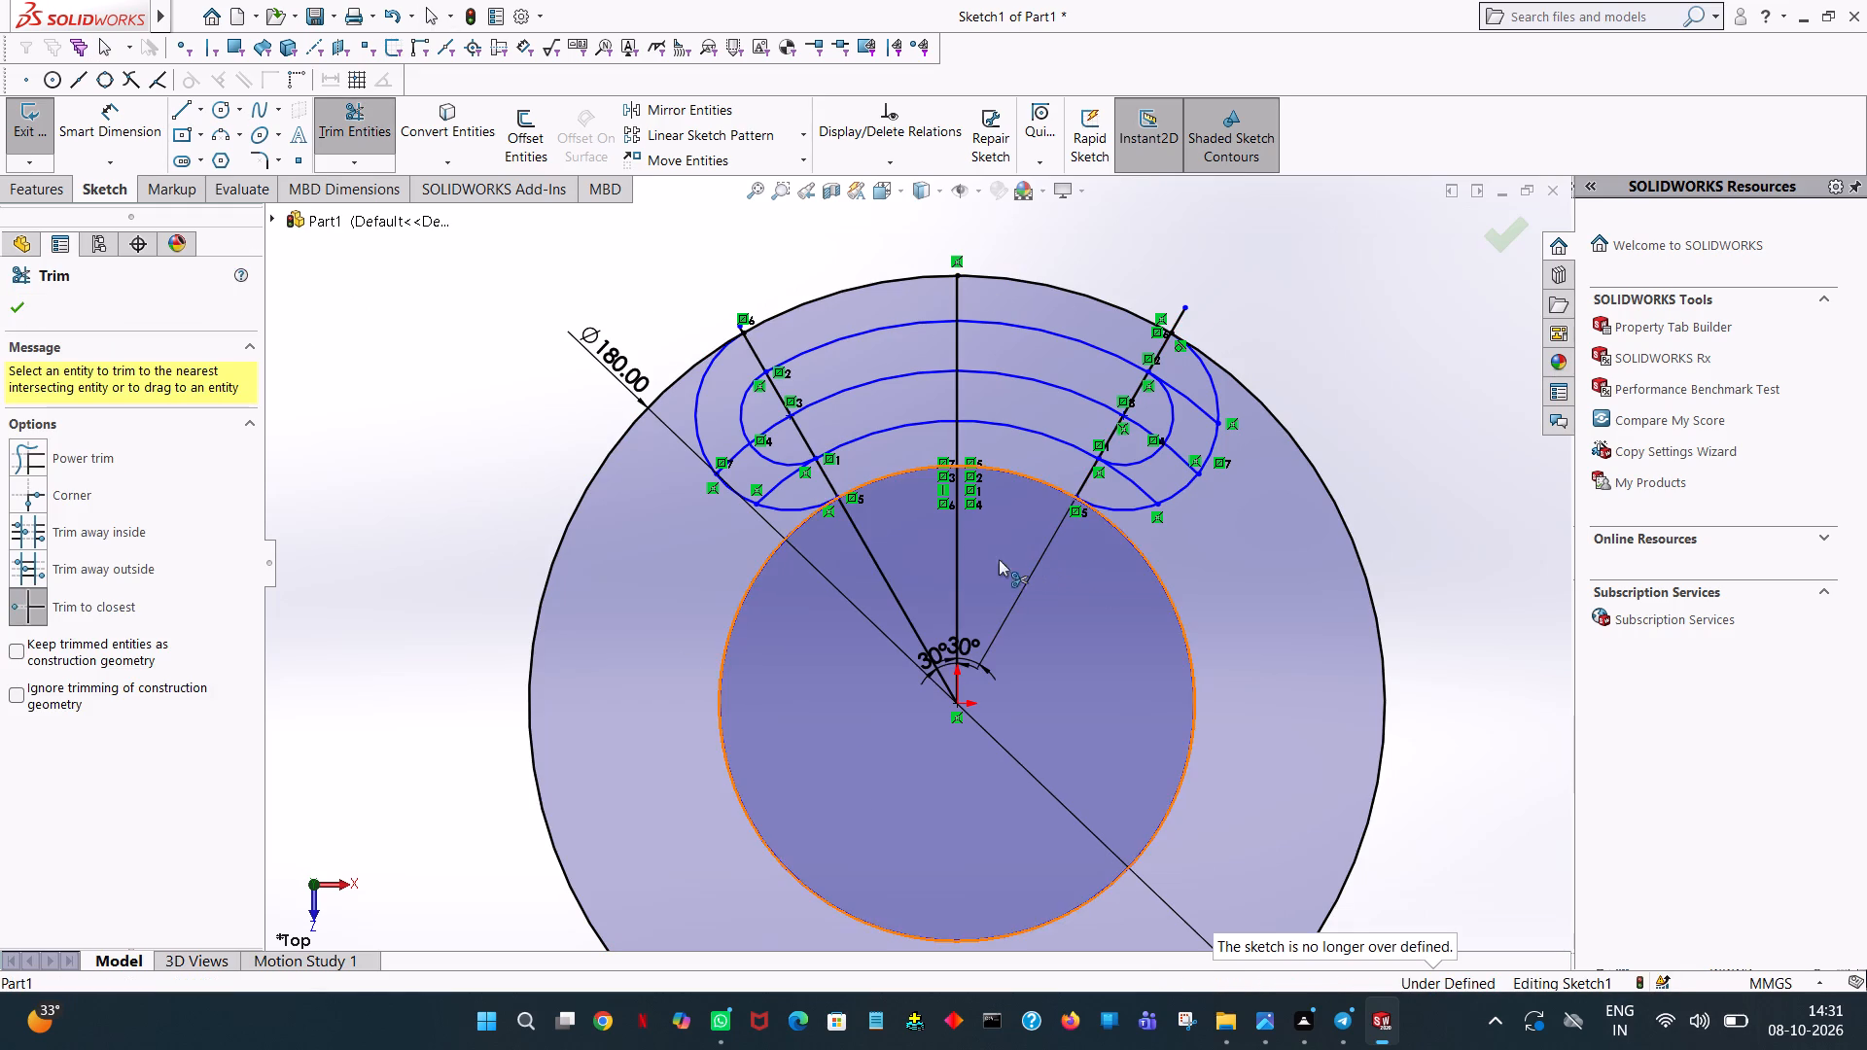
click(6, 317)
Trim the left ends of the middle and 59.5 mm radius arcs between the large and small end arcs.
click(354, 112)
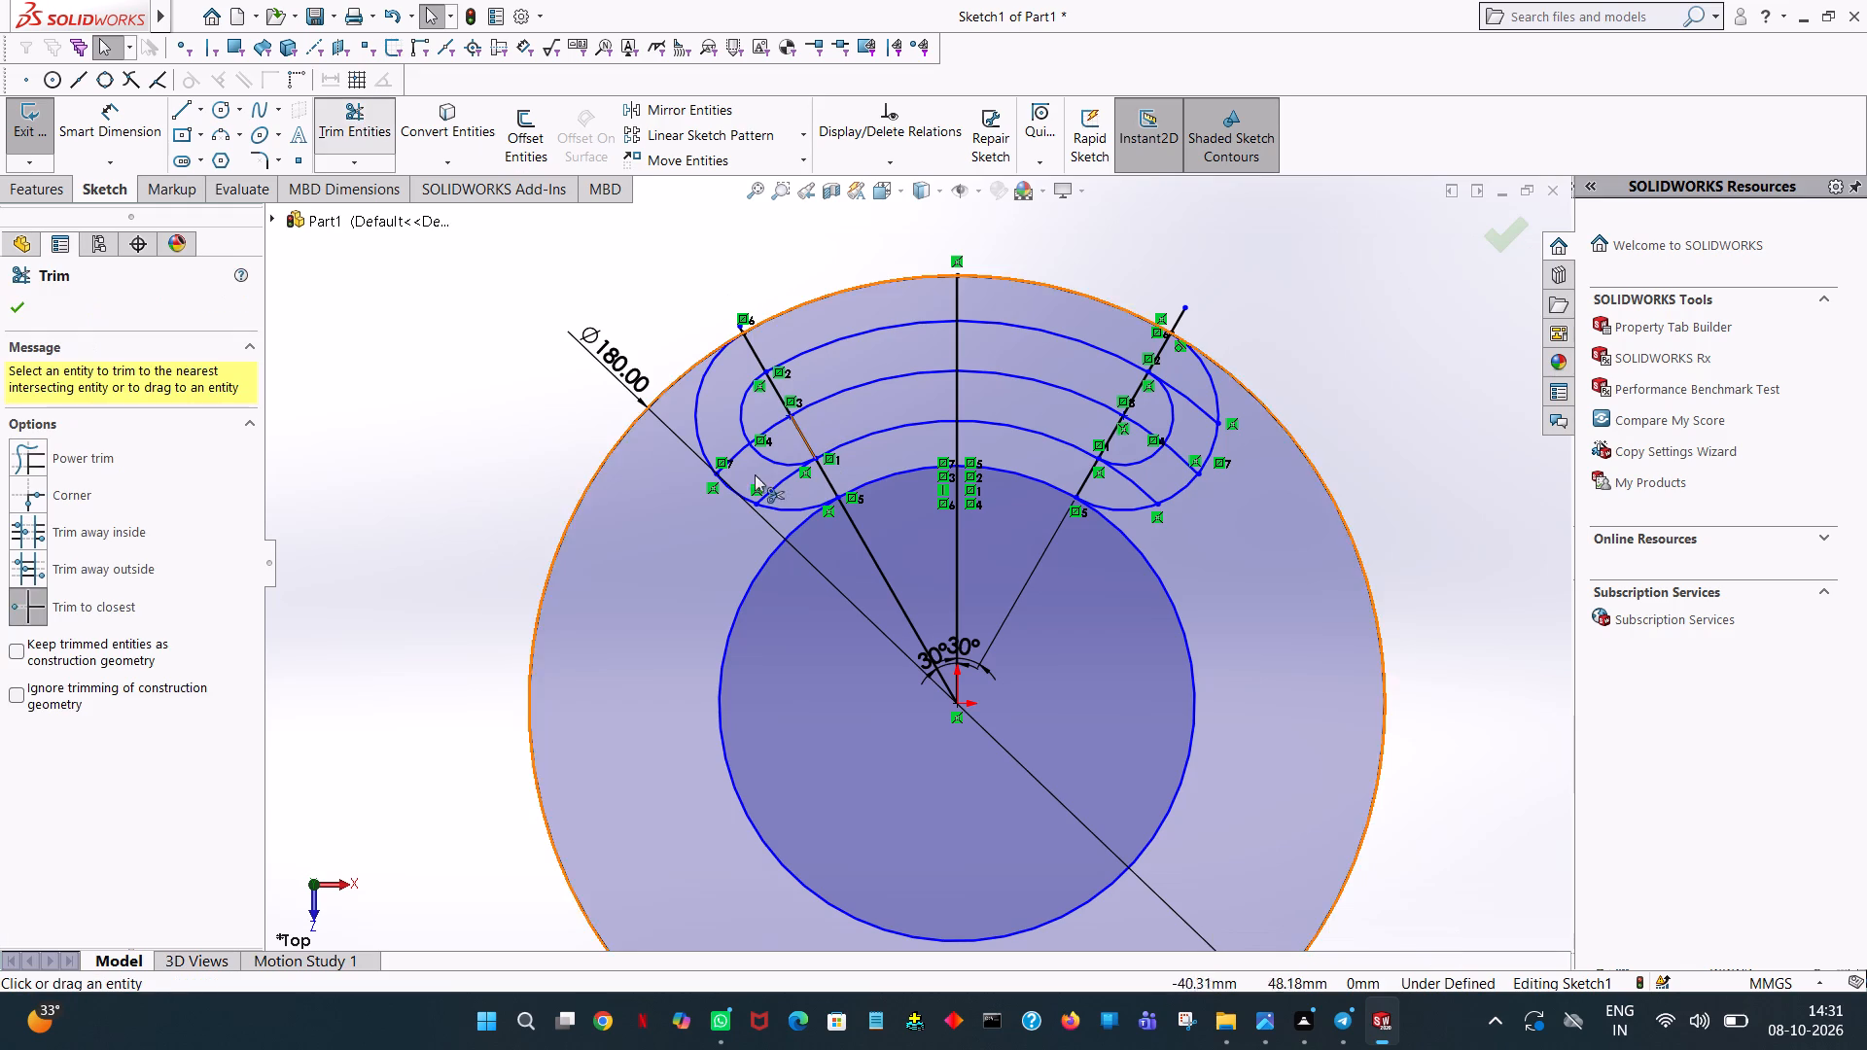
click(737, 453)
click(782, 490)
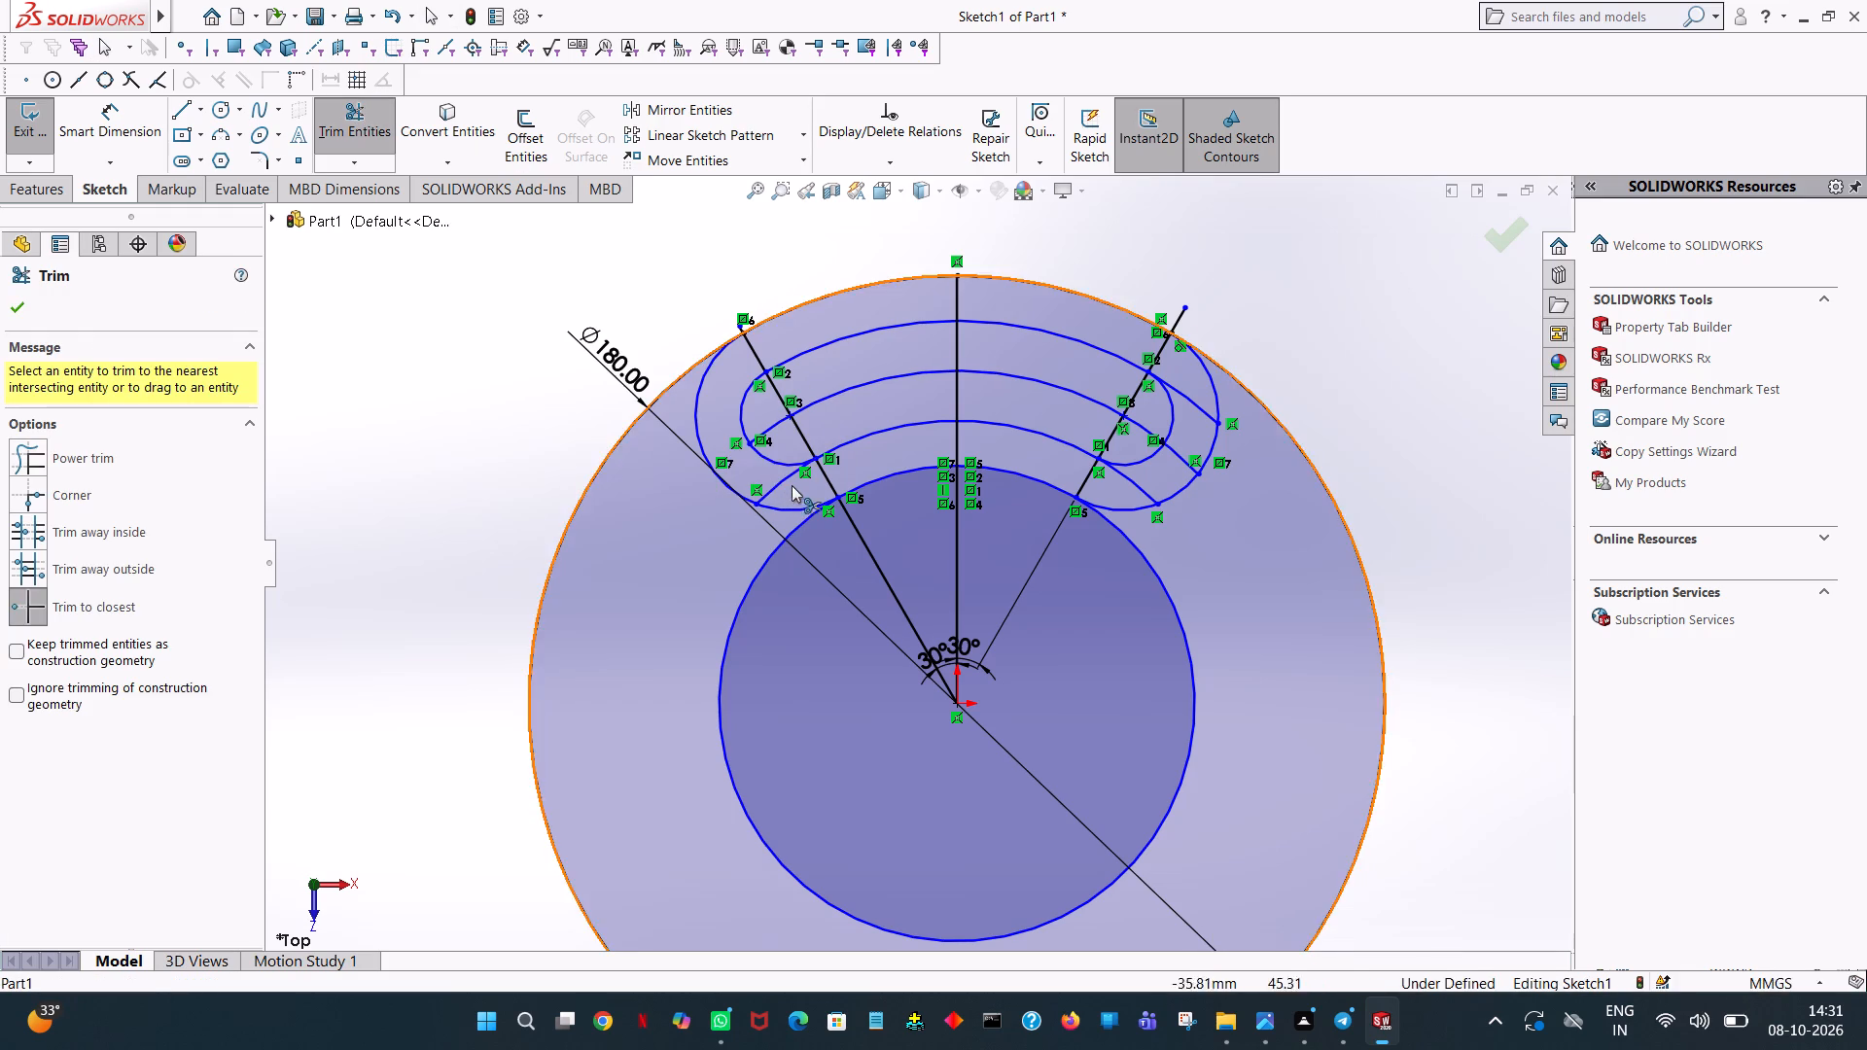
click(788, 480)
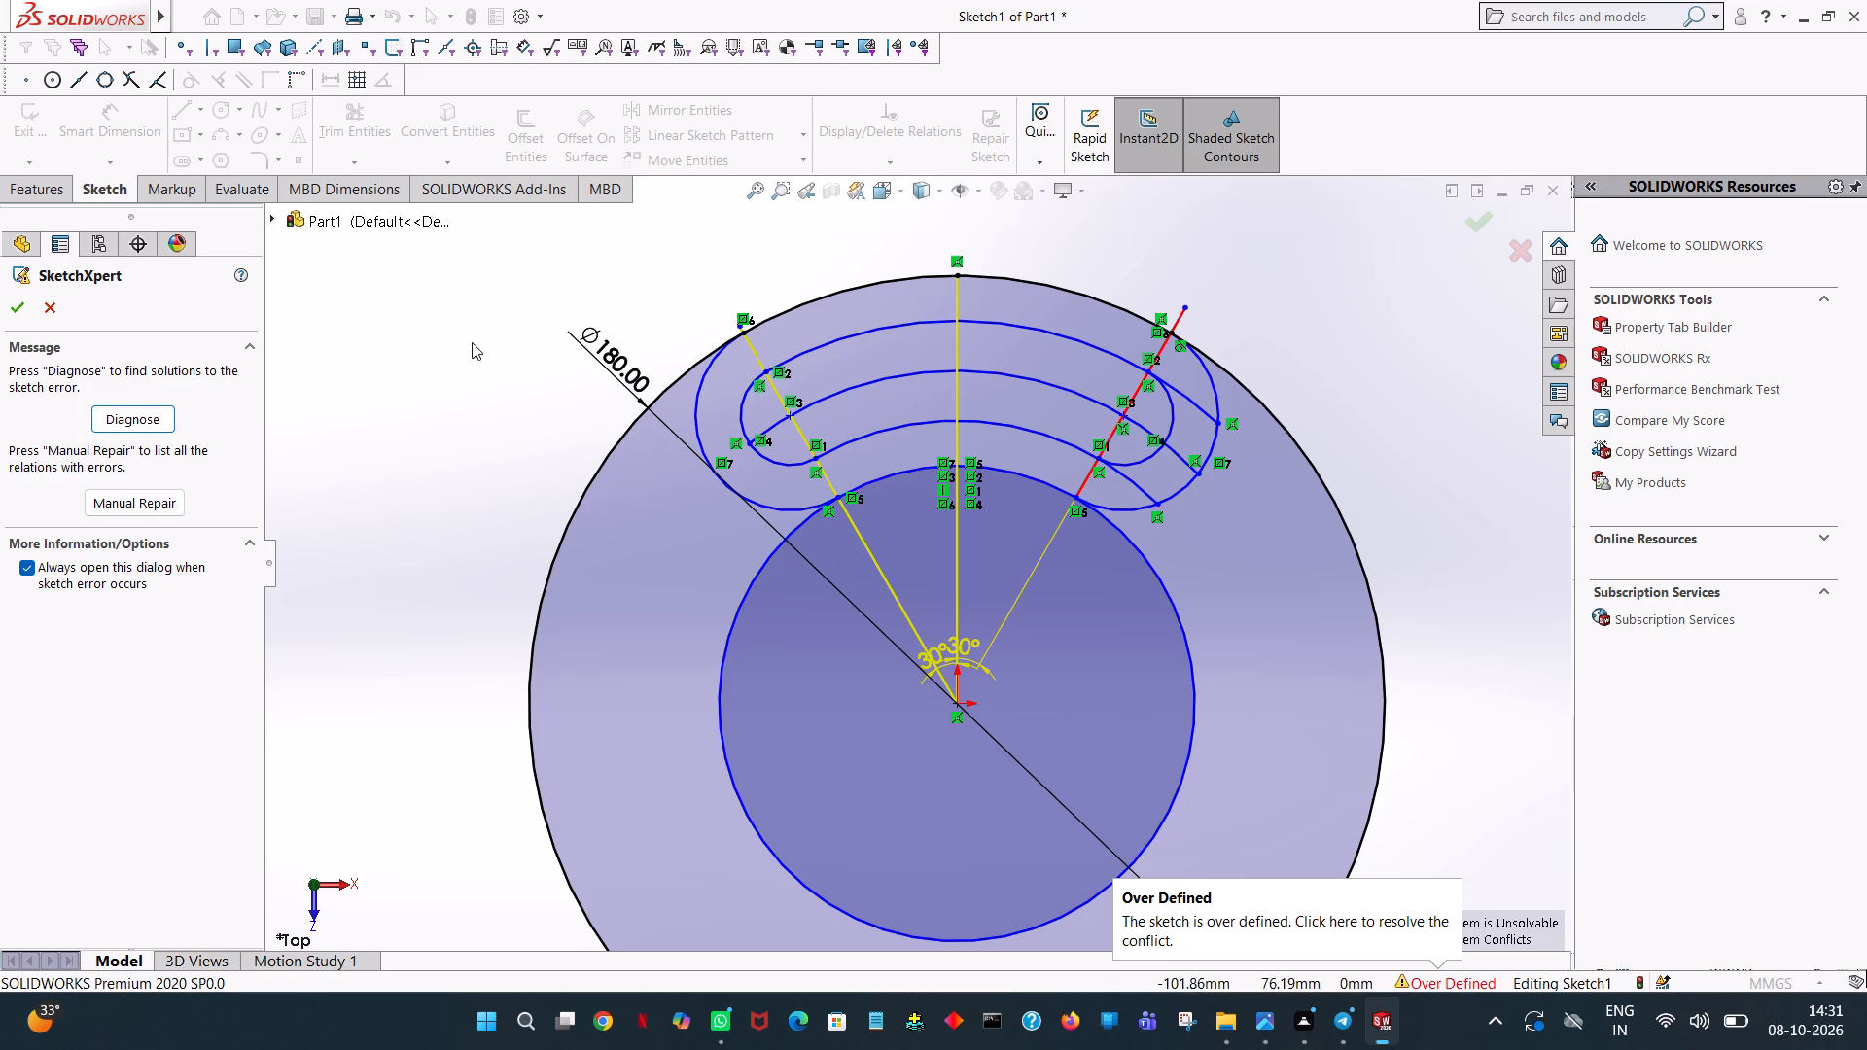
Delete the conflicting left 30° angle dimension, Angle5, using SketchXpert's manual repair.
click(174, 497)
click(88, 574)
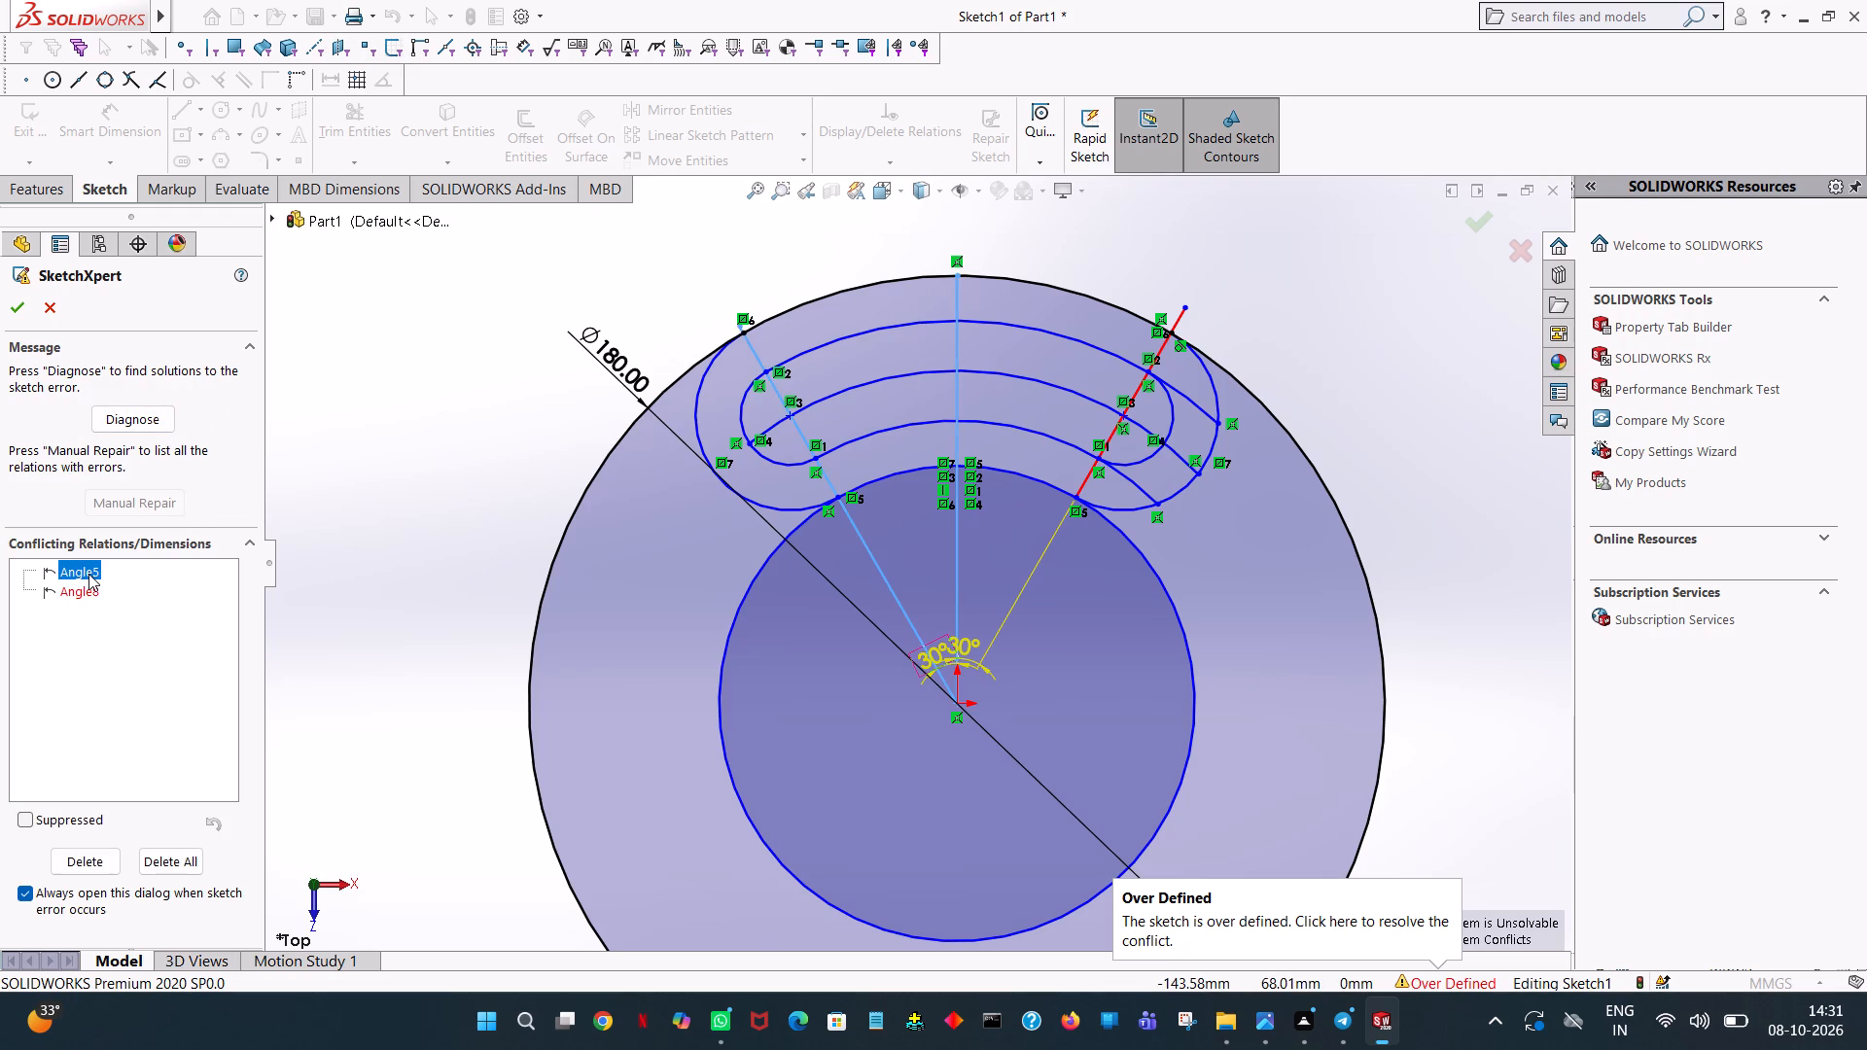
right_click(88, 574)
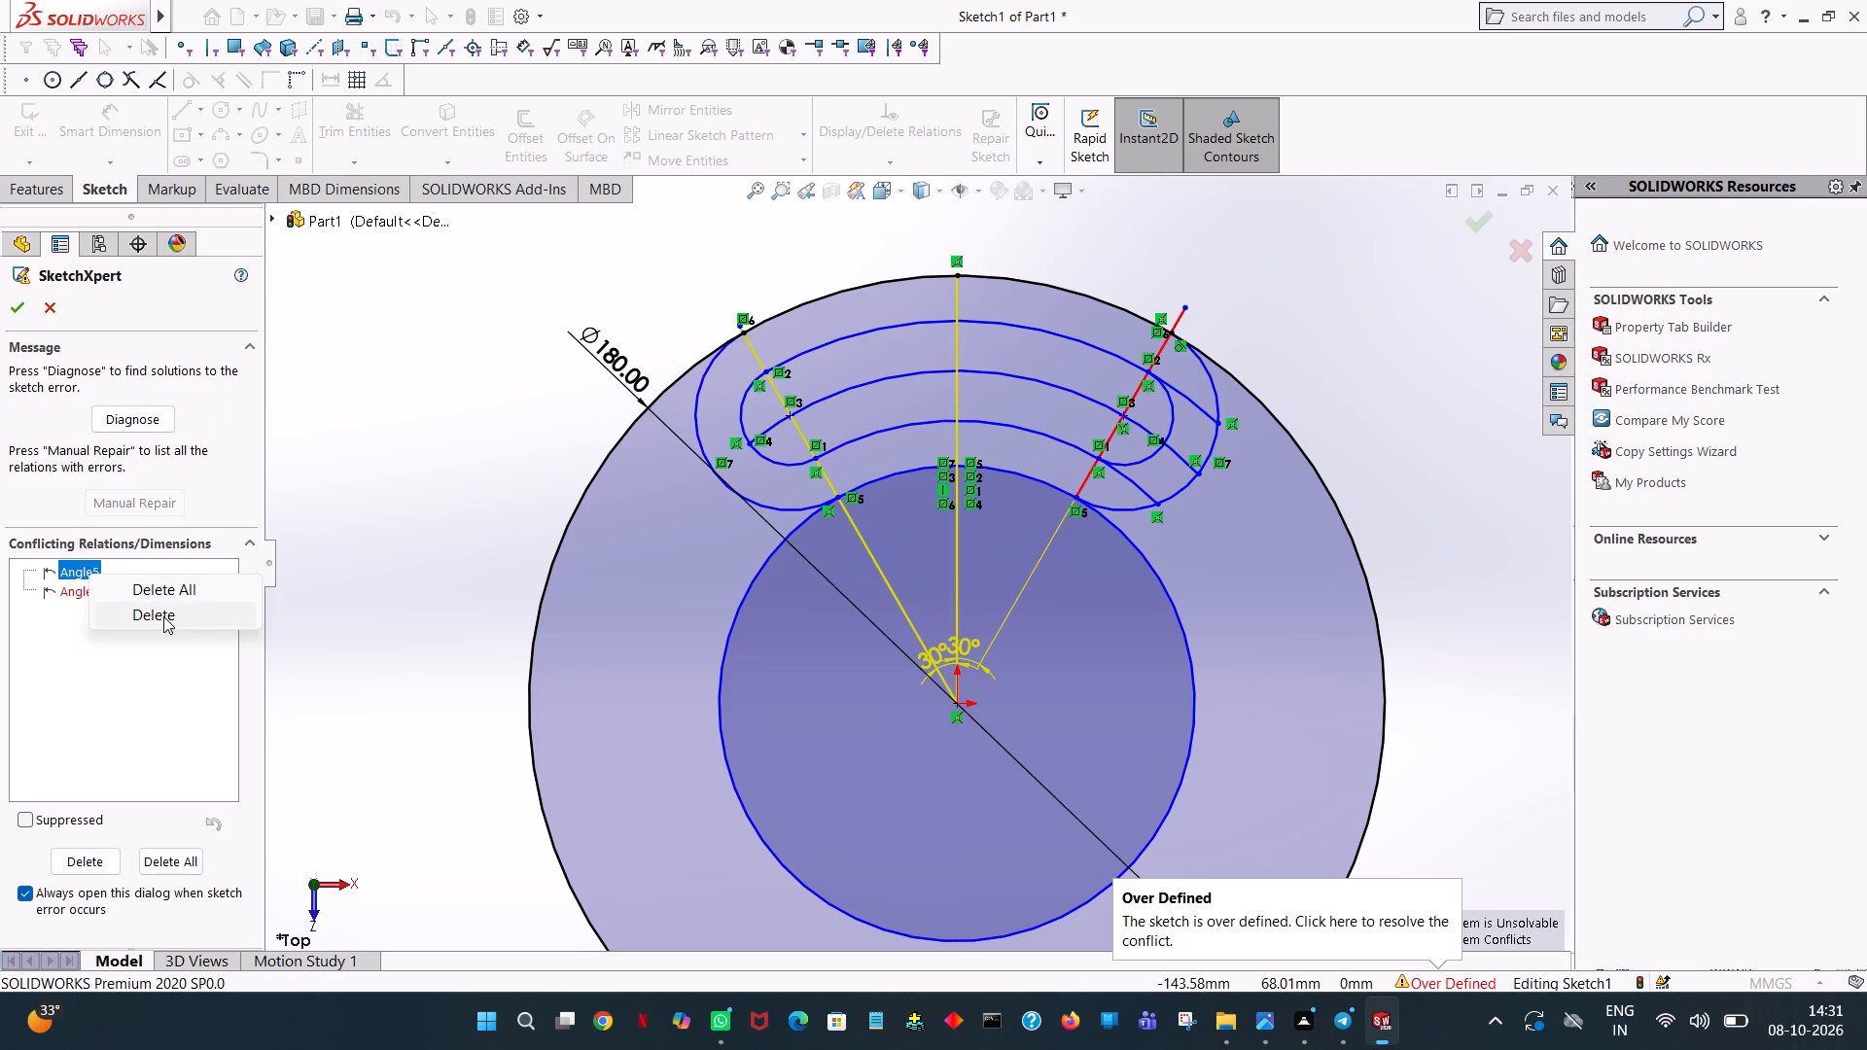
click(163, 616)
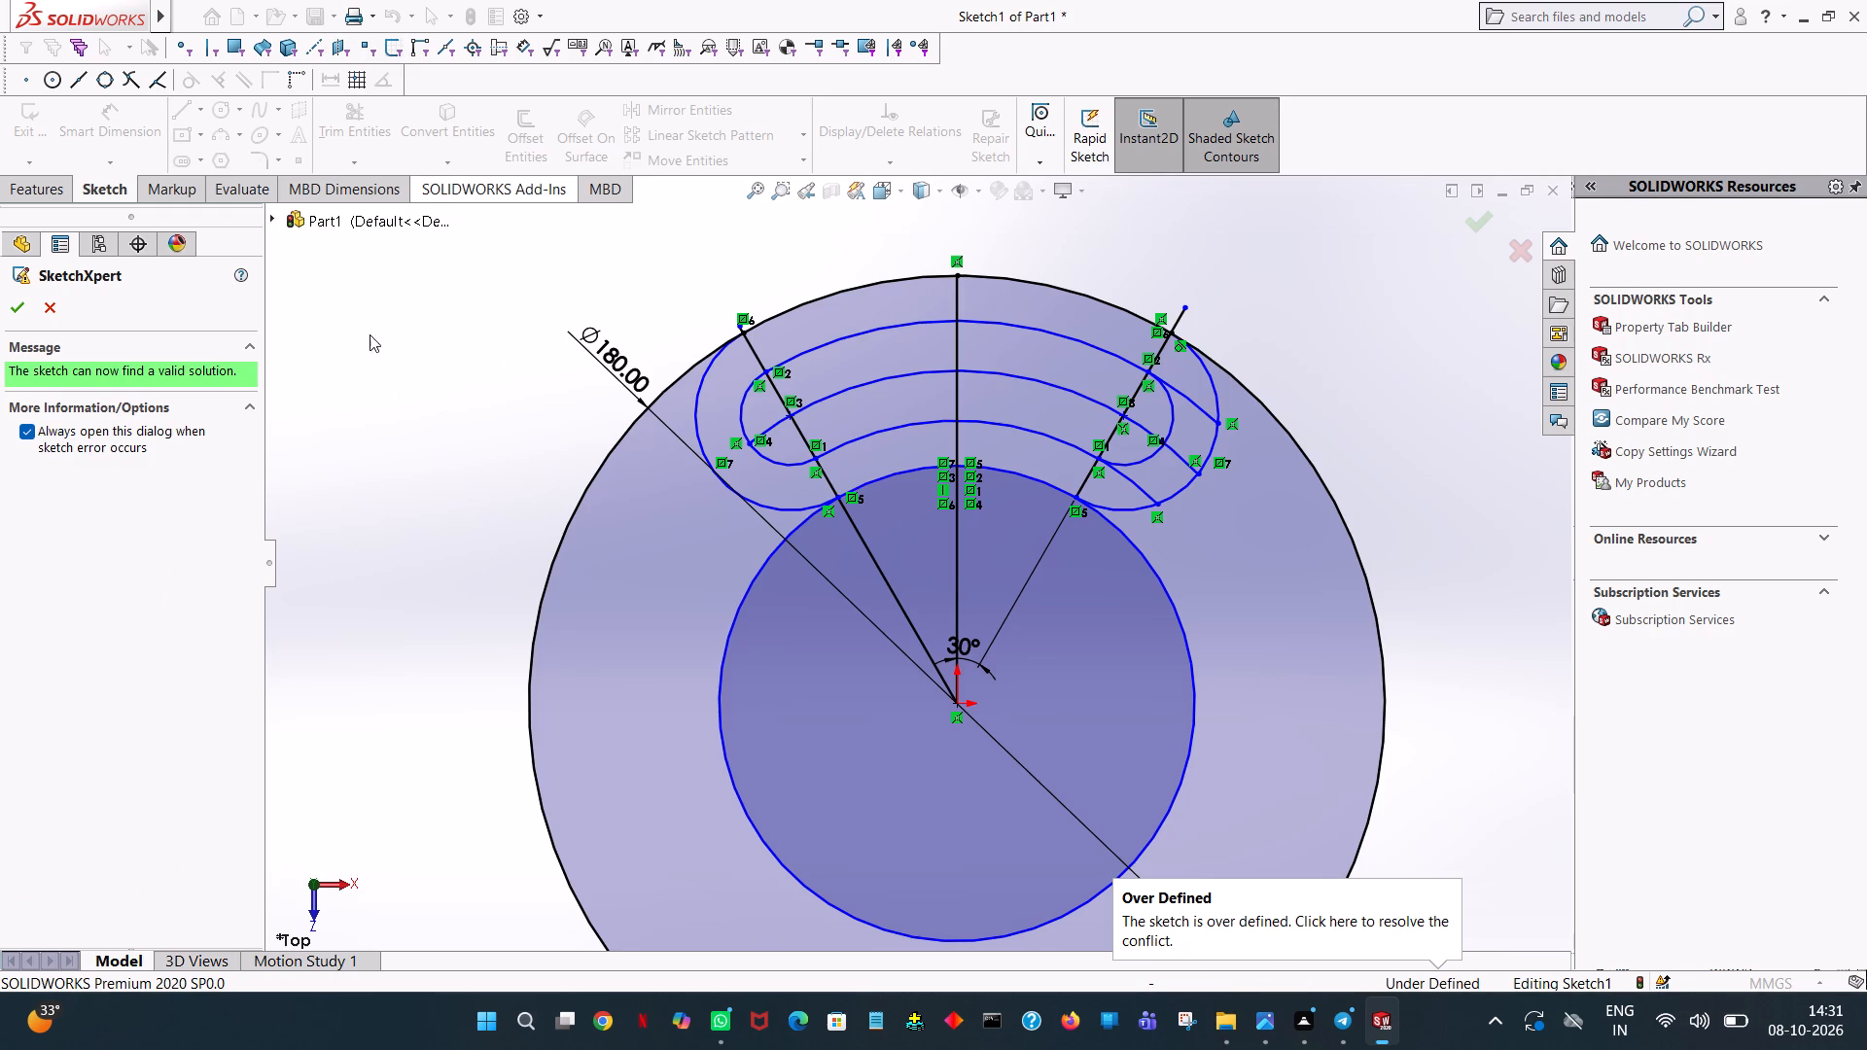
Trim the right ends of the three concentric slot arcs between the small and large right end arcs.
click(17, 301)
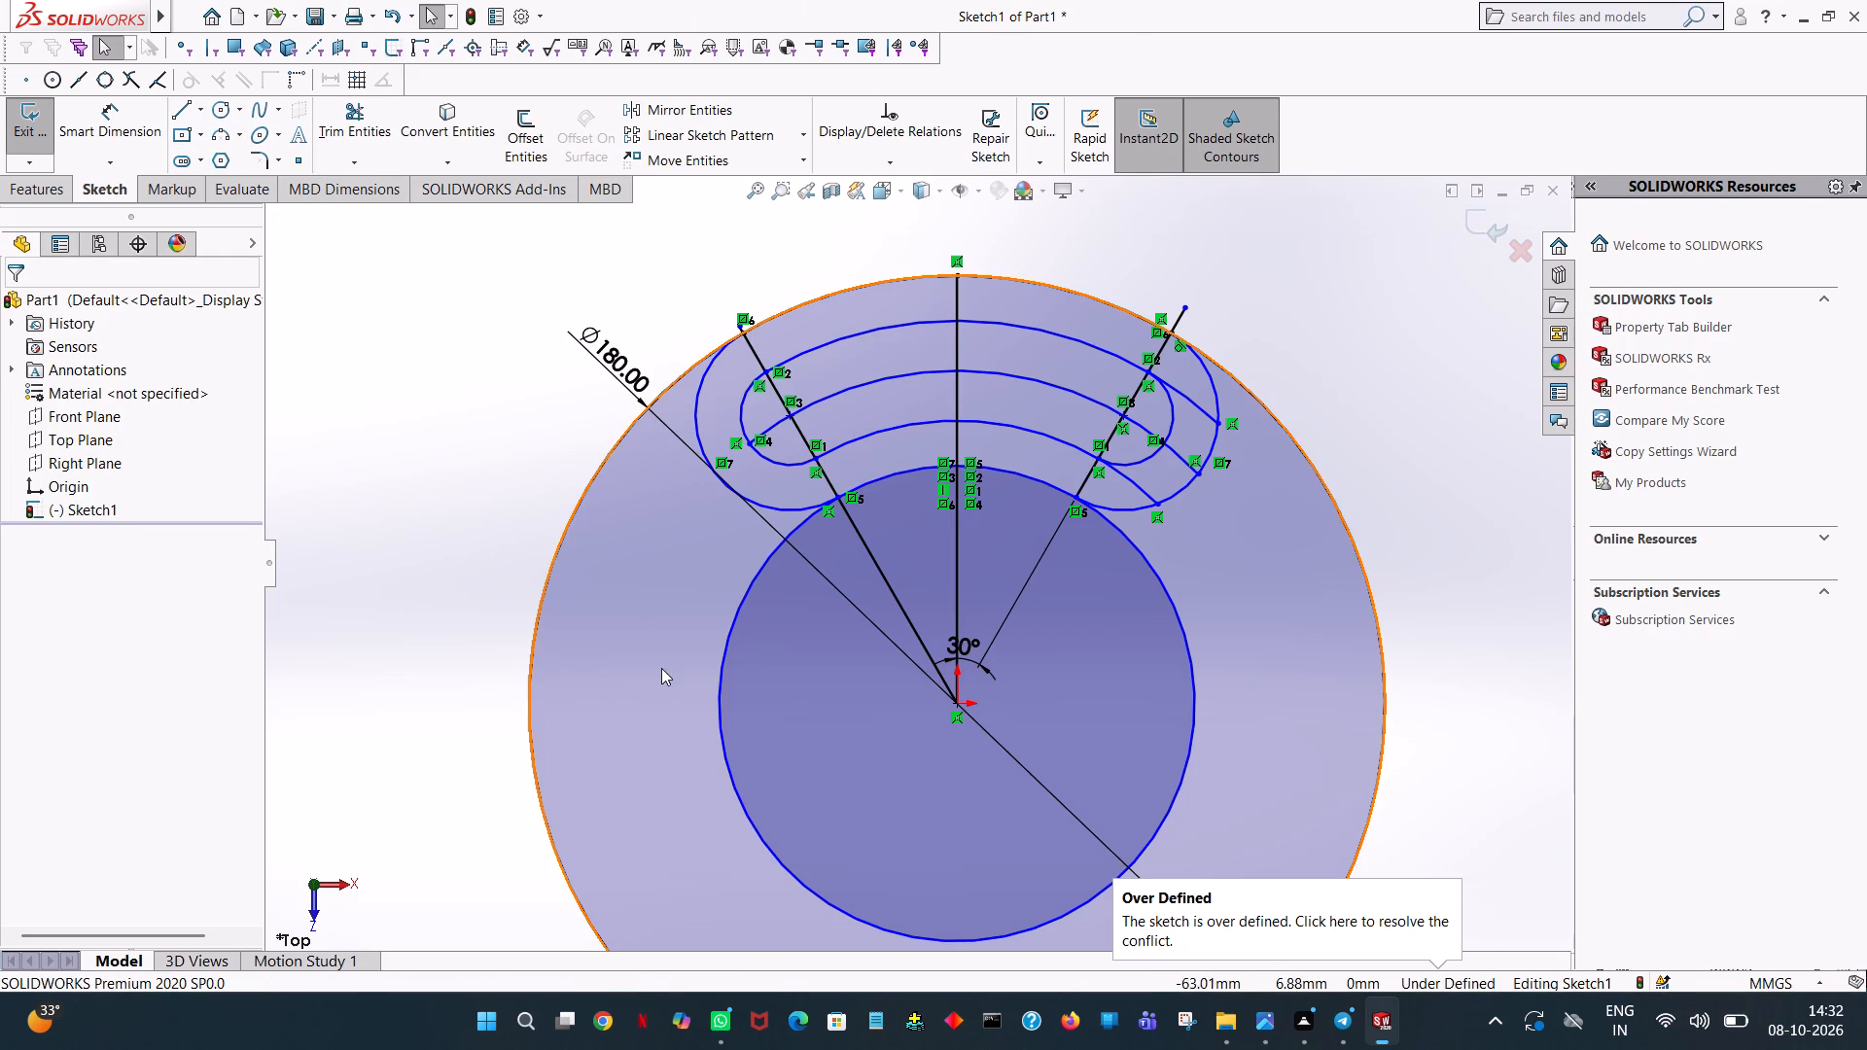
click(339, 124)
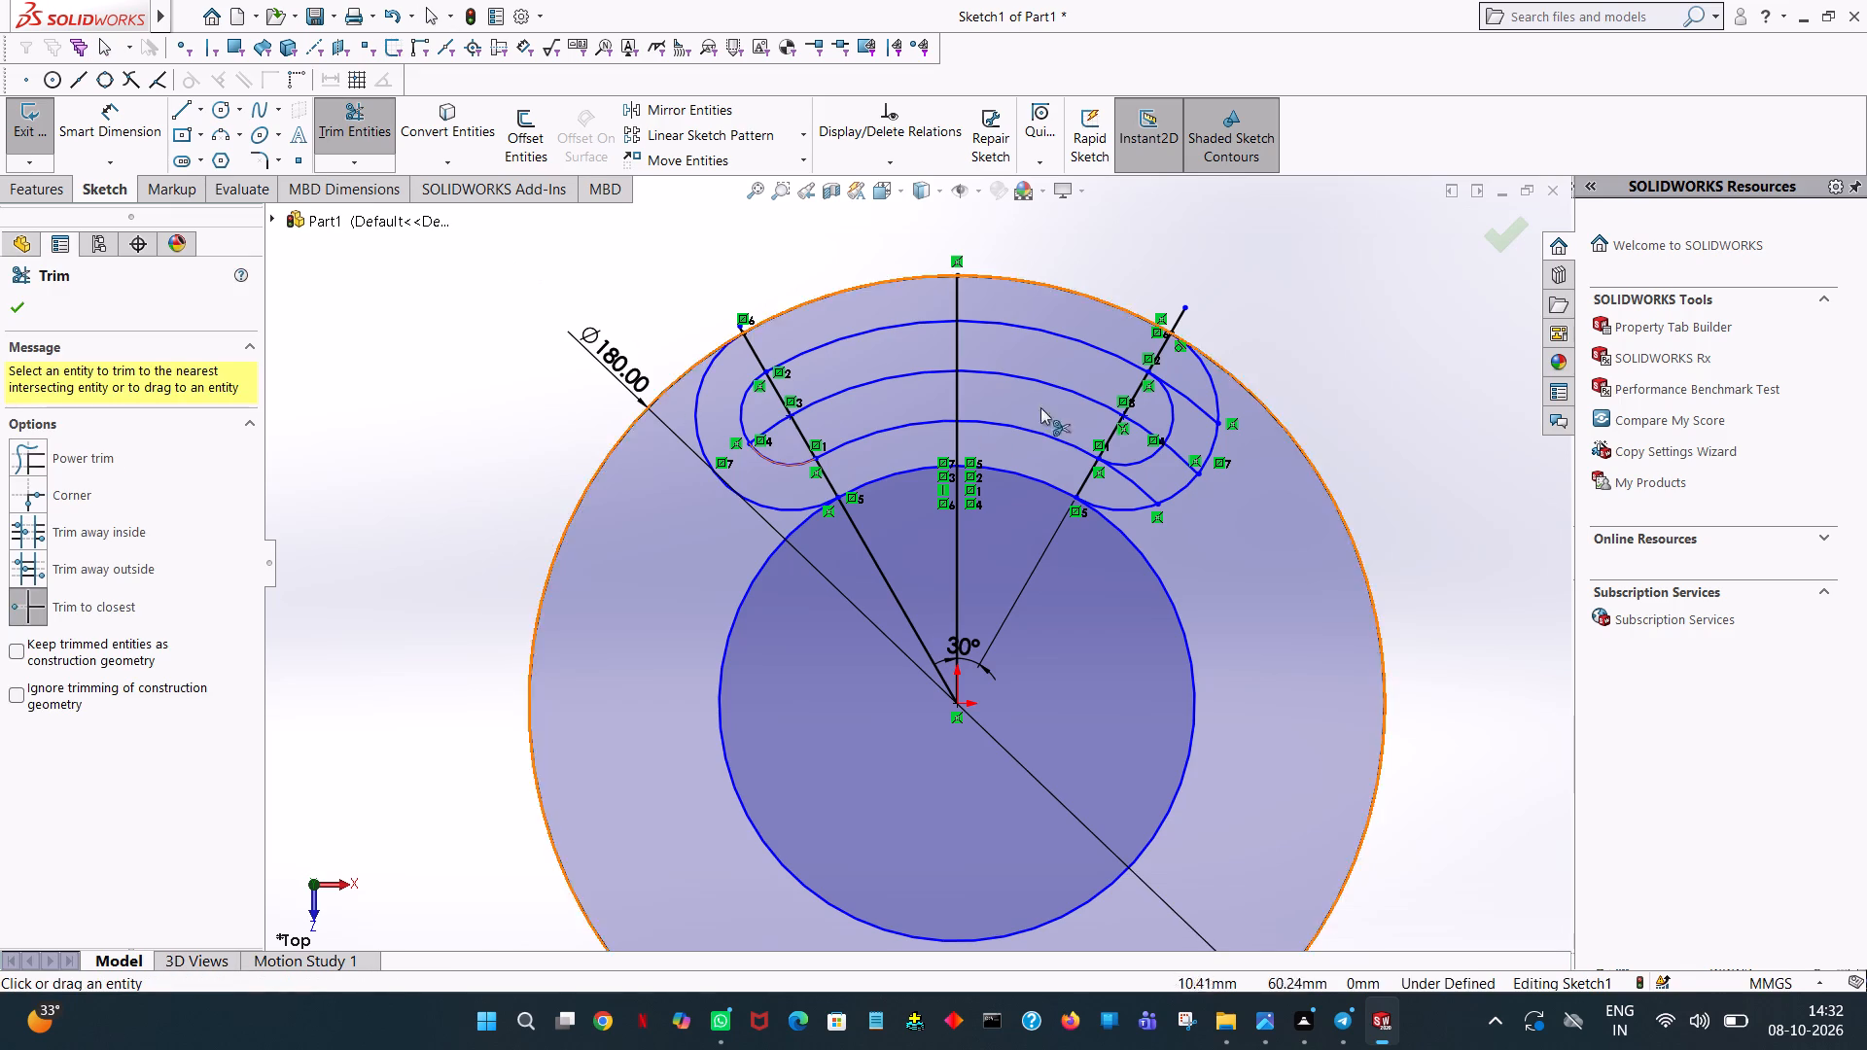
click(1176, 456)
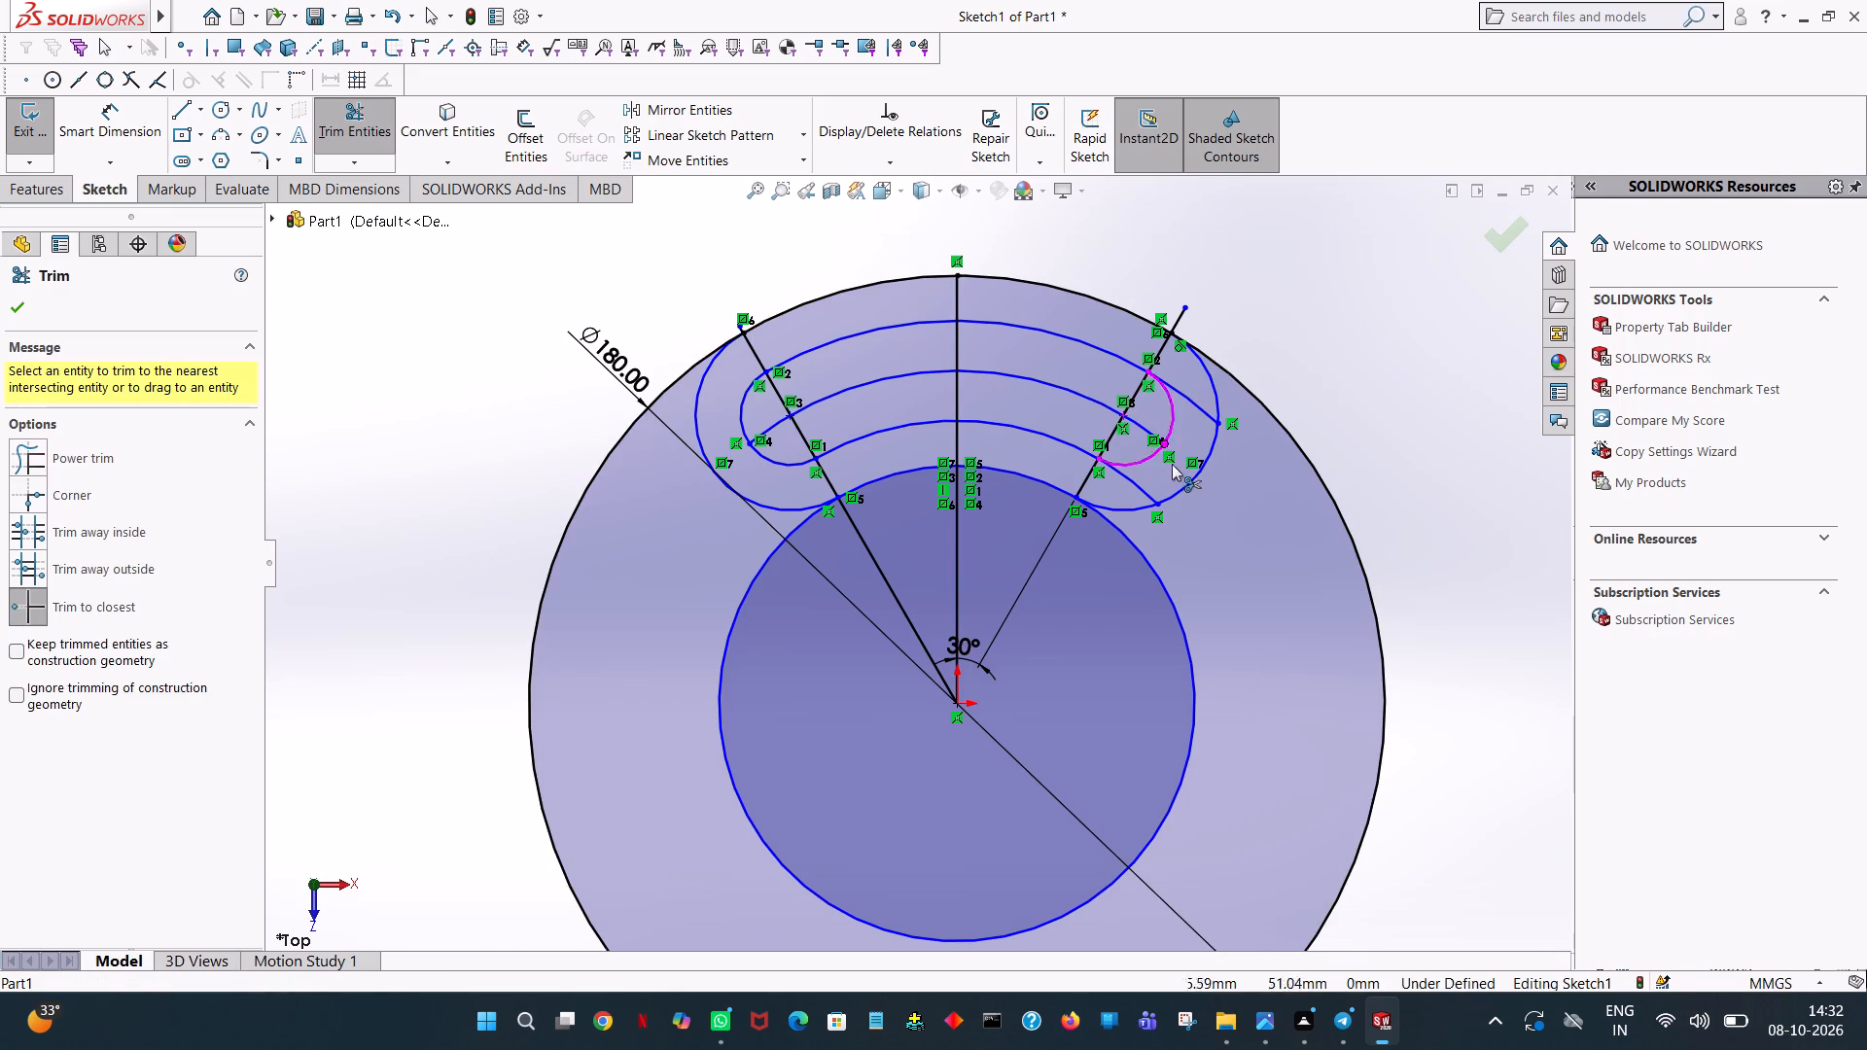
click(1139, 487)
click(1186, 394)
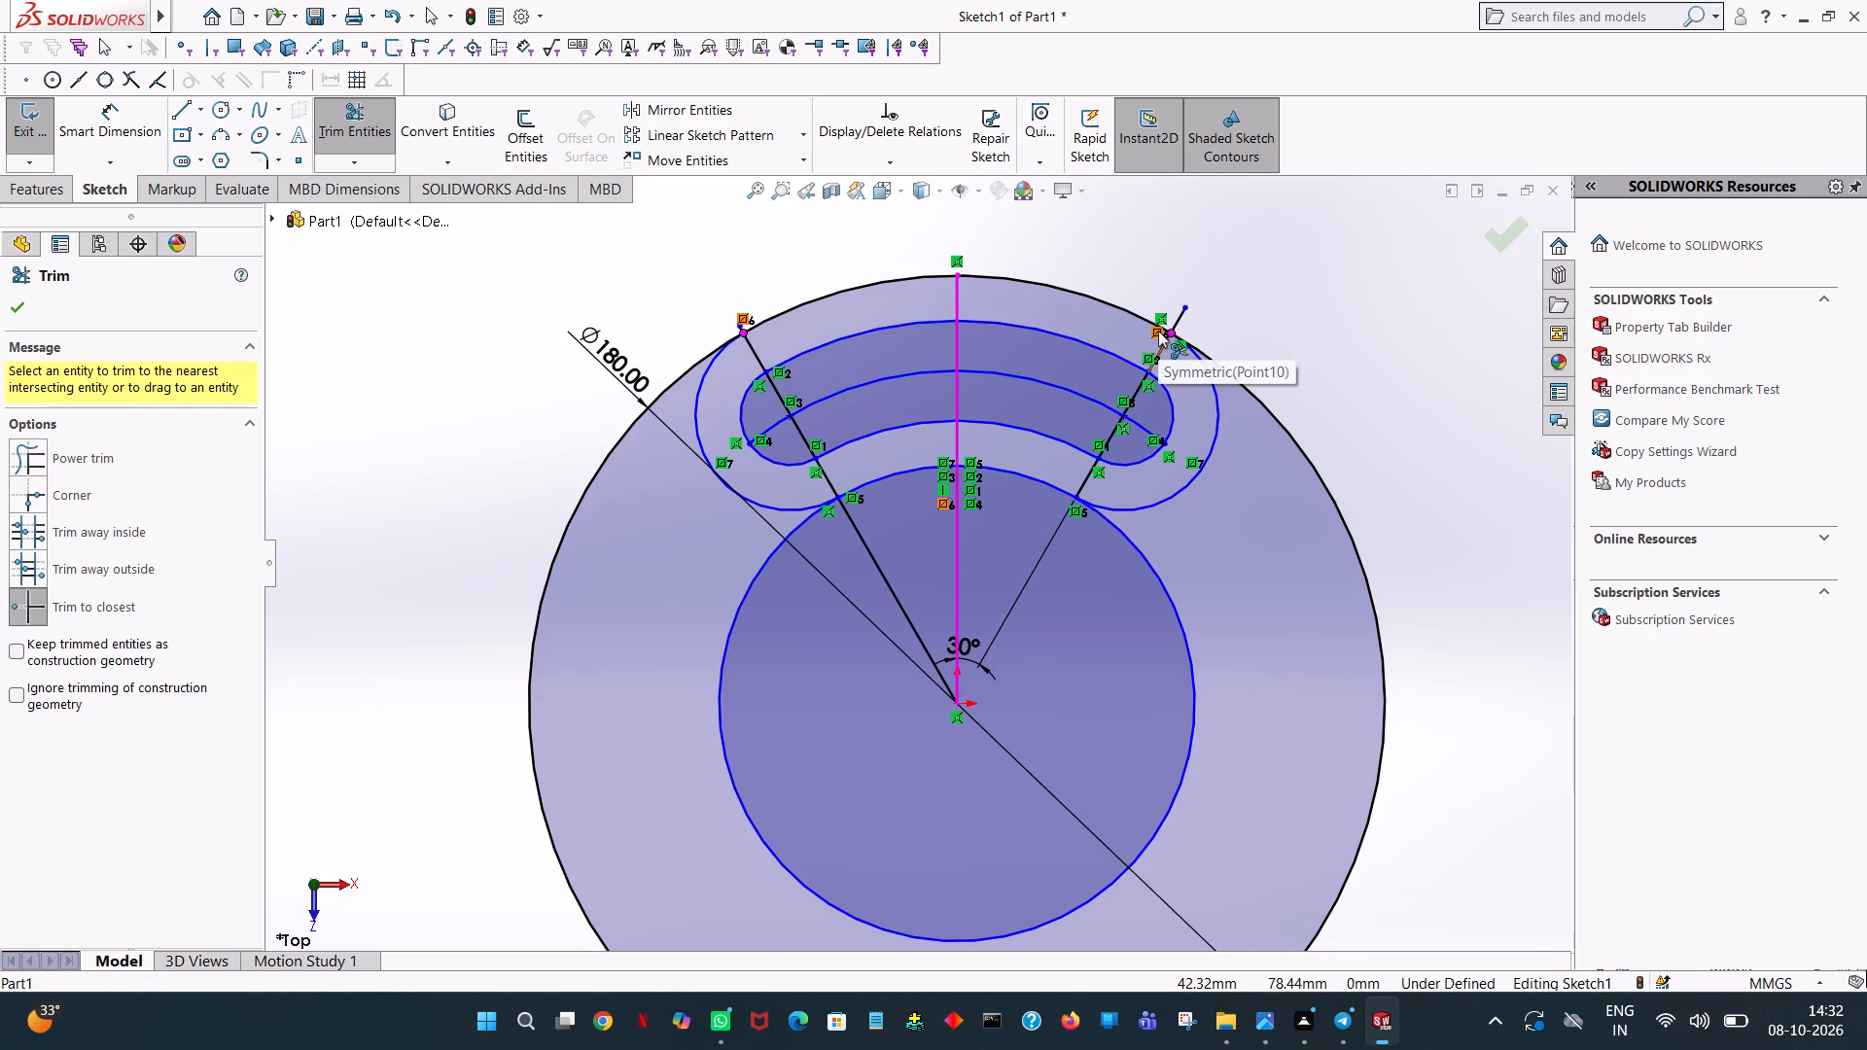
Trim away the remaining middle arc running through the slot between the two 30° lines.
click(897, 377)
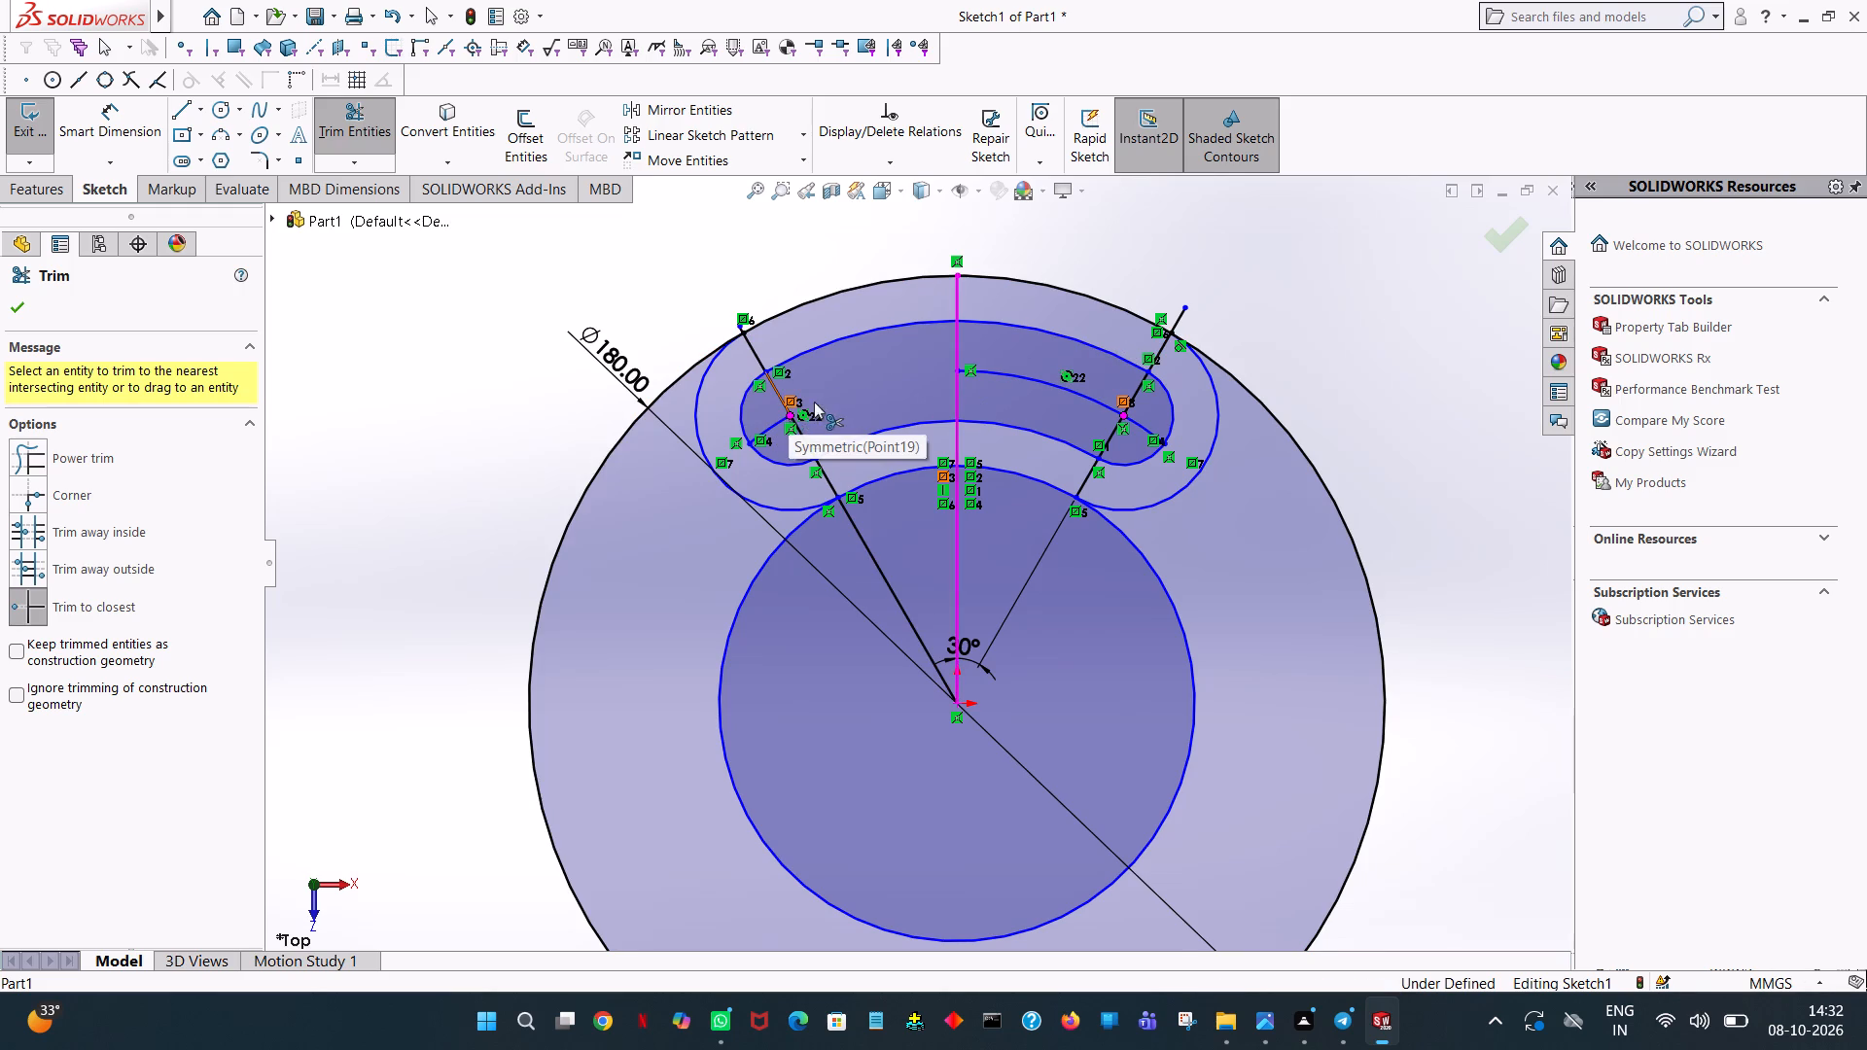
click(781, 420)
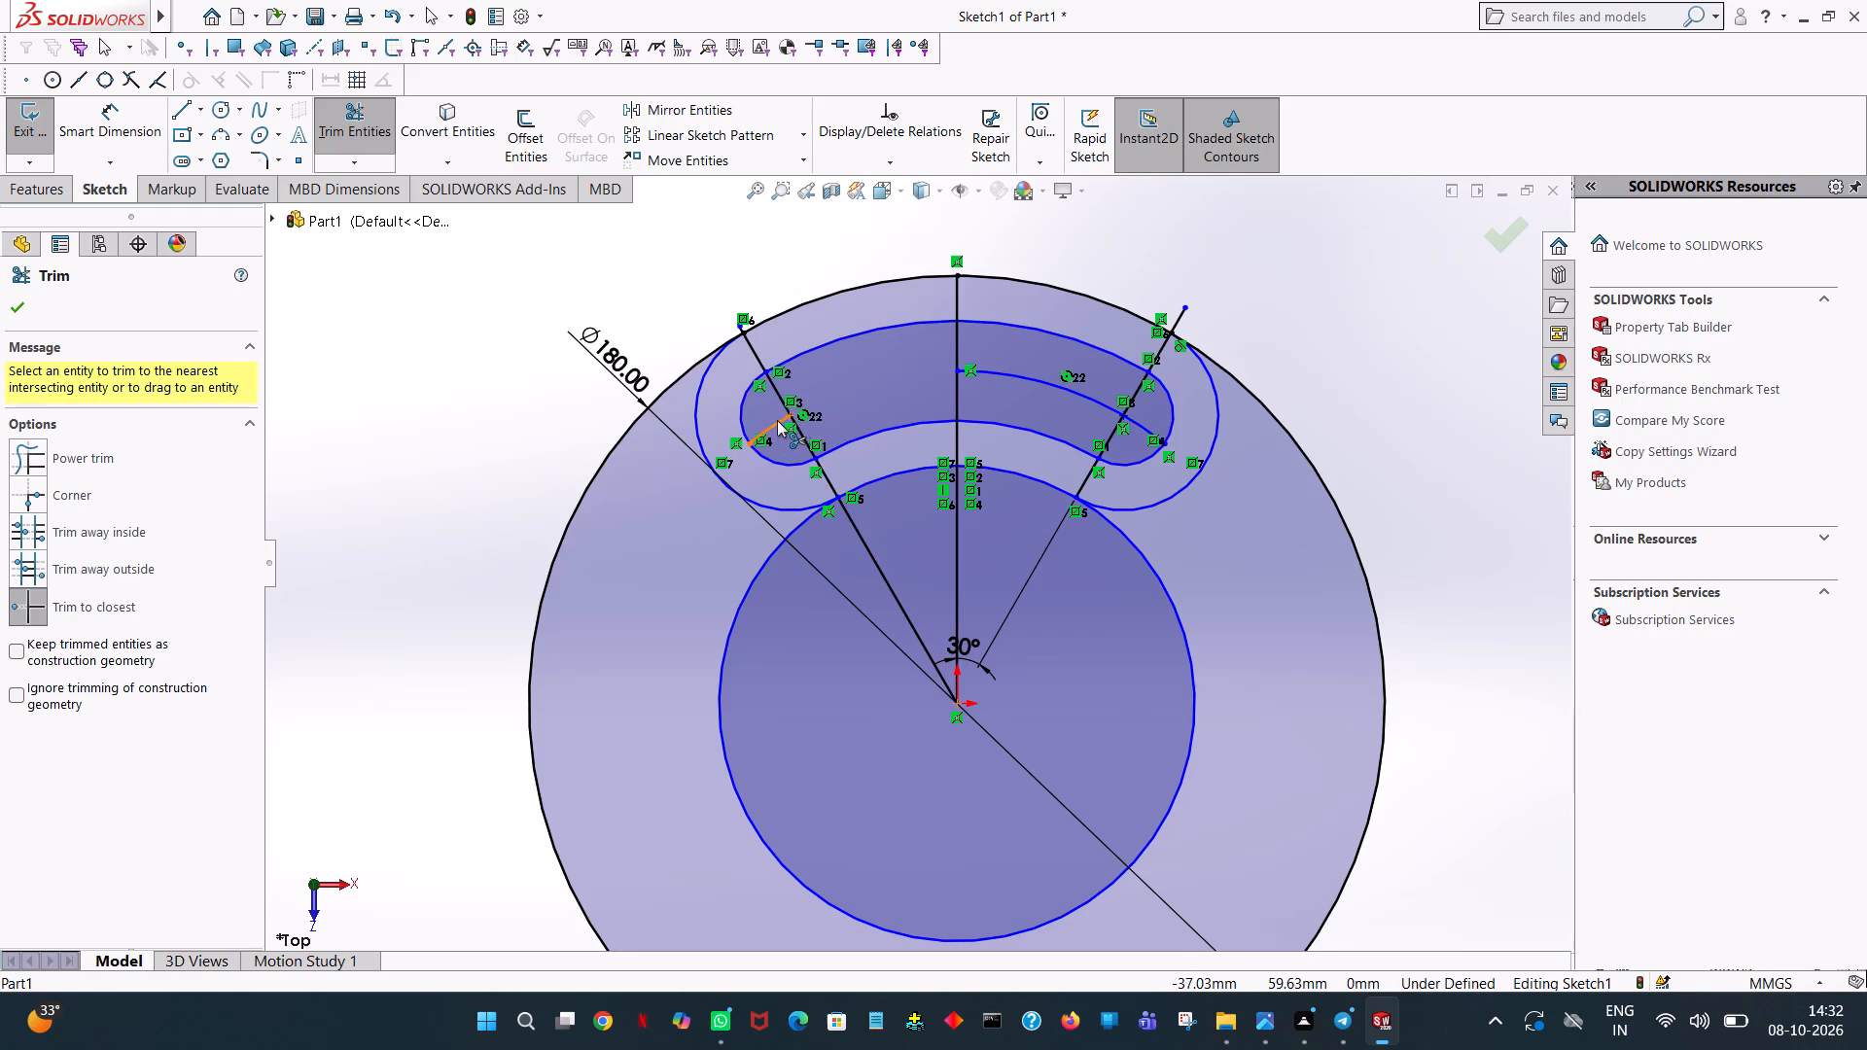
click(1063, 384)
click(1134, 425)
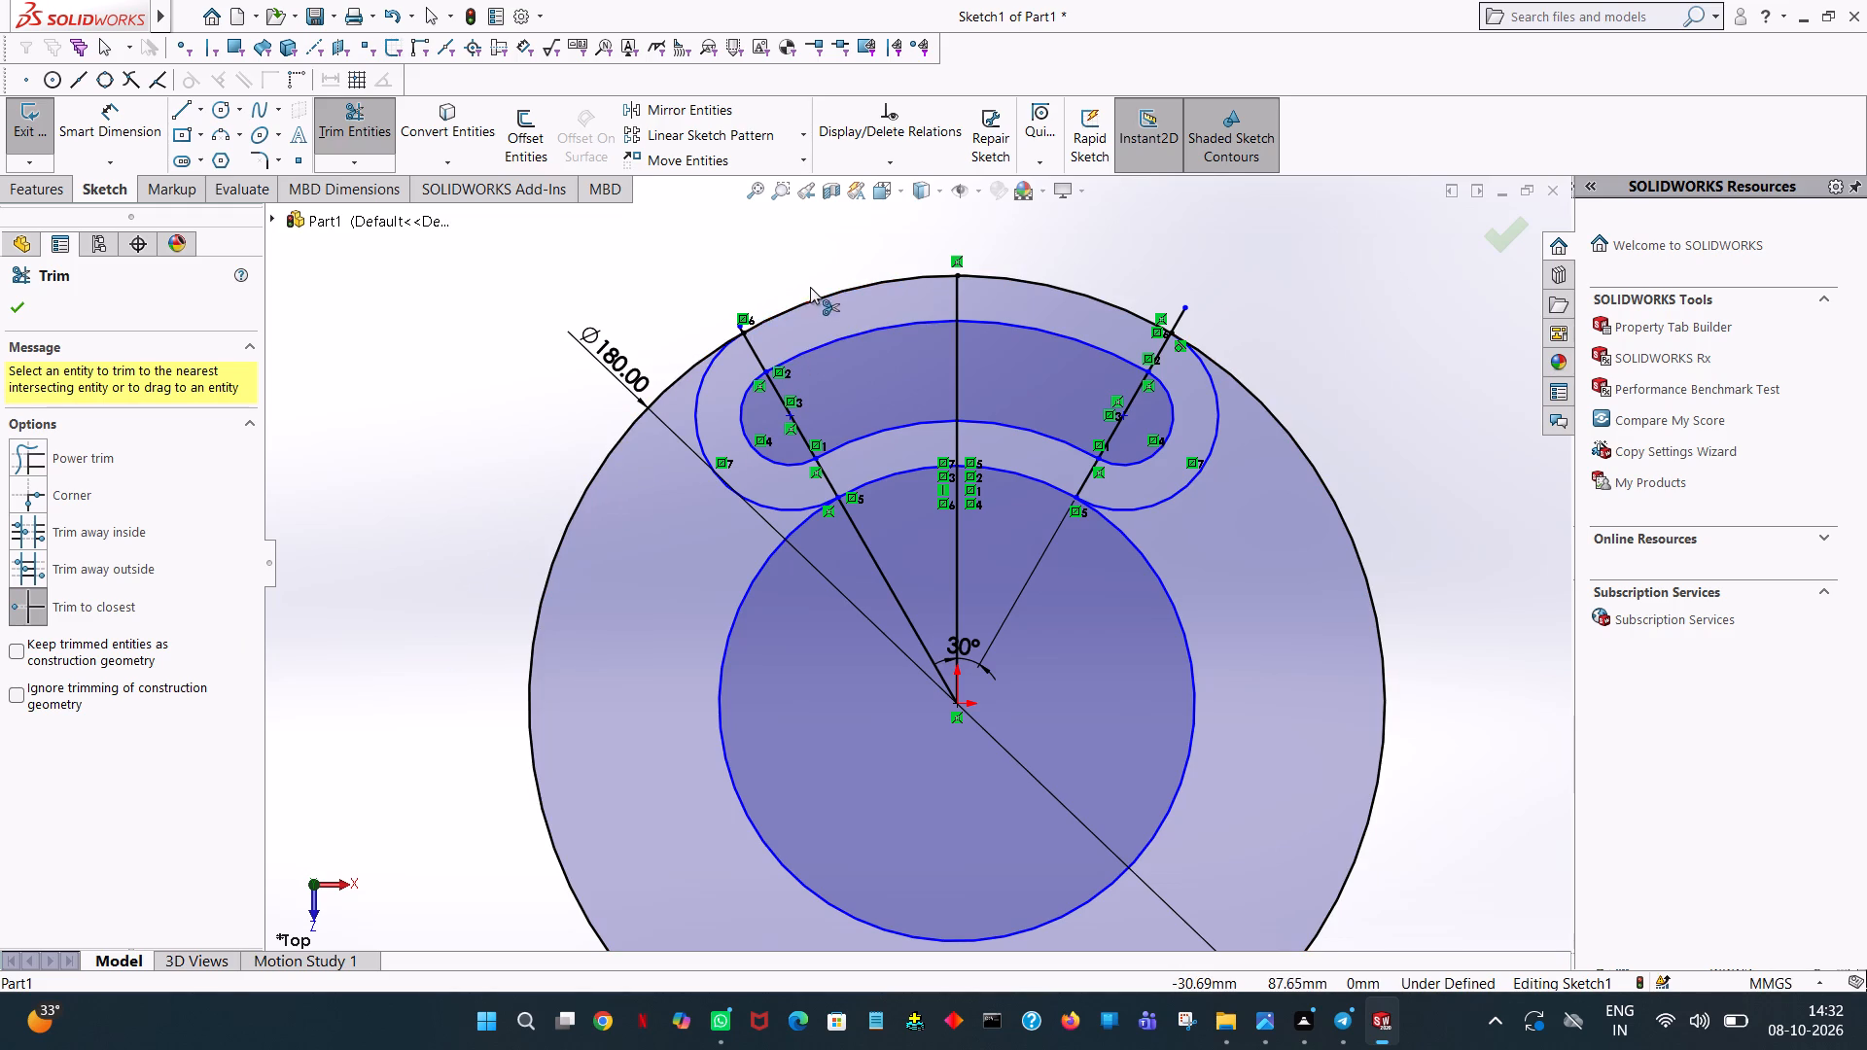
Trim the 180 mm diameter circle and the 50 mm radius circle outside the curved slot outline.
click(544, 618)
click(544, 613)
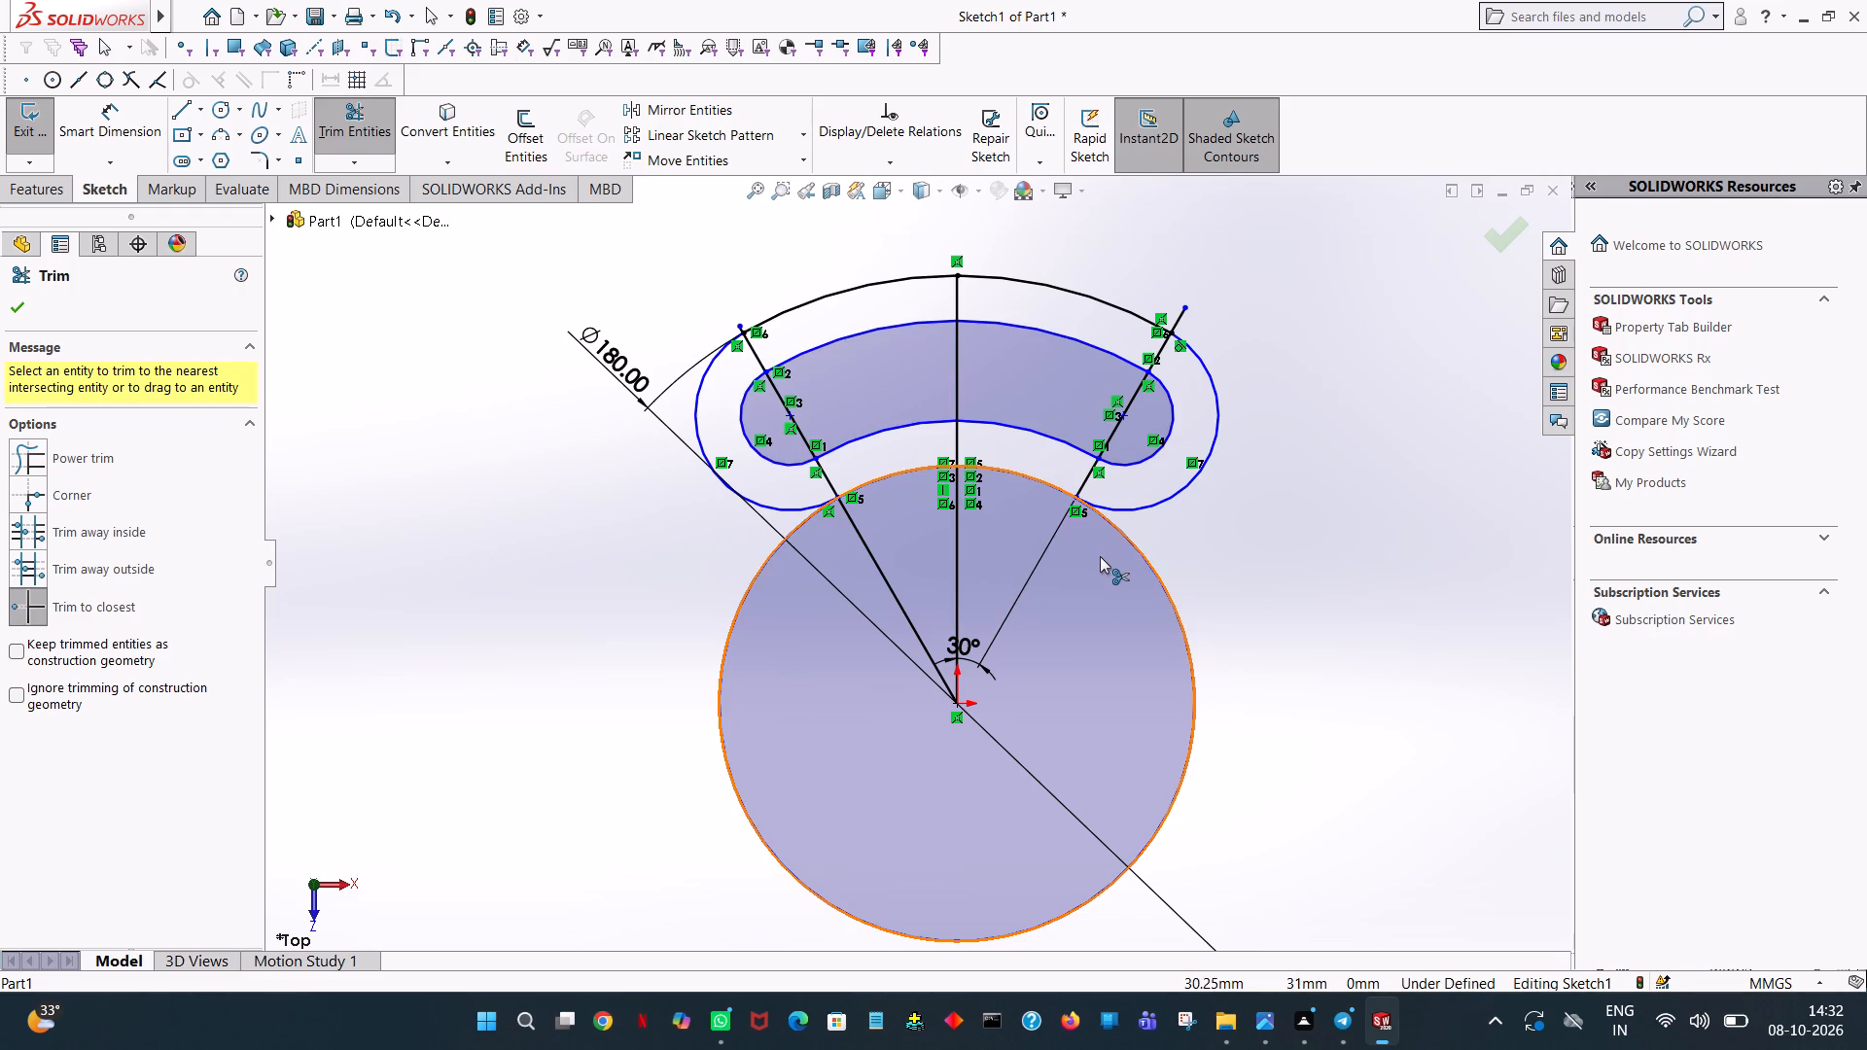
click(738, 607)
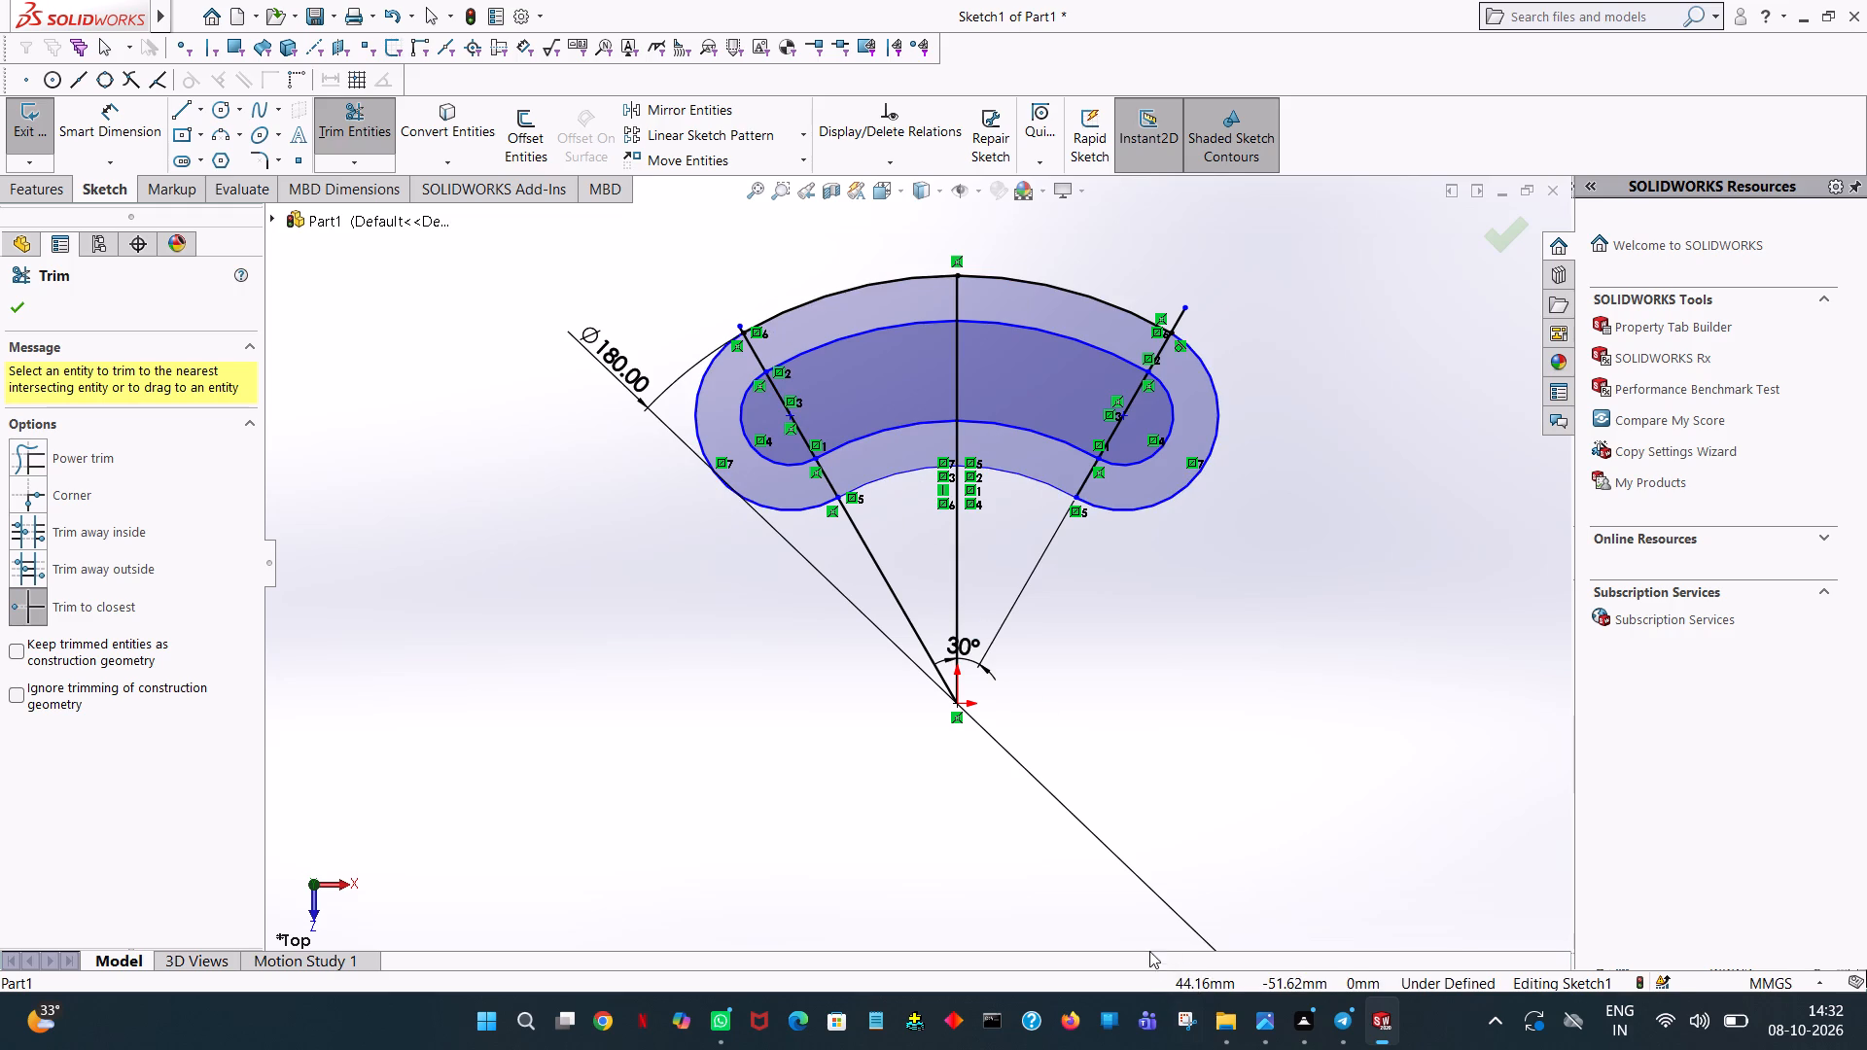
click(20, 306)
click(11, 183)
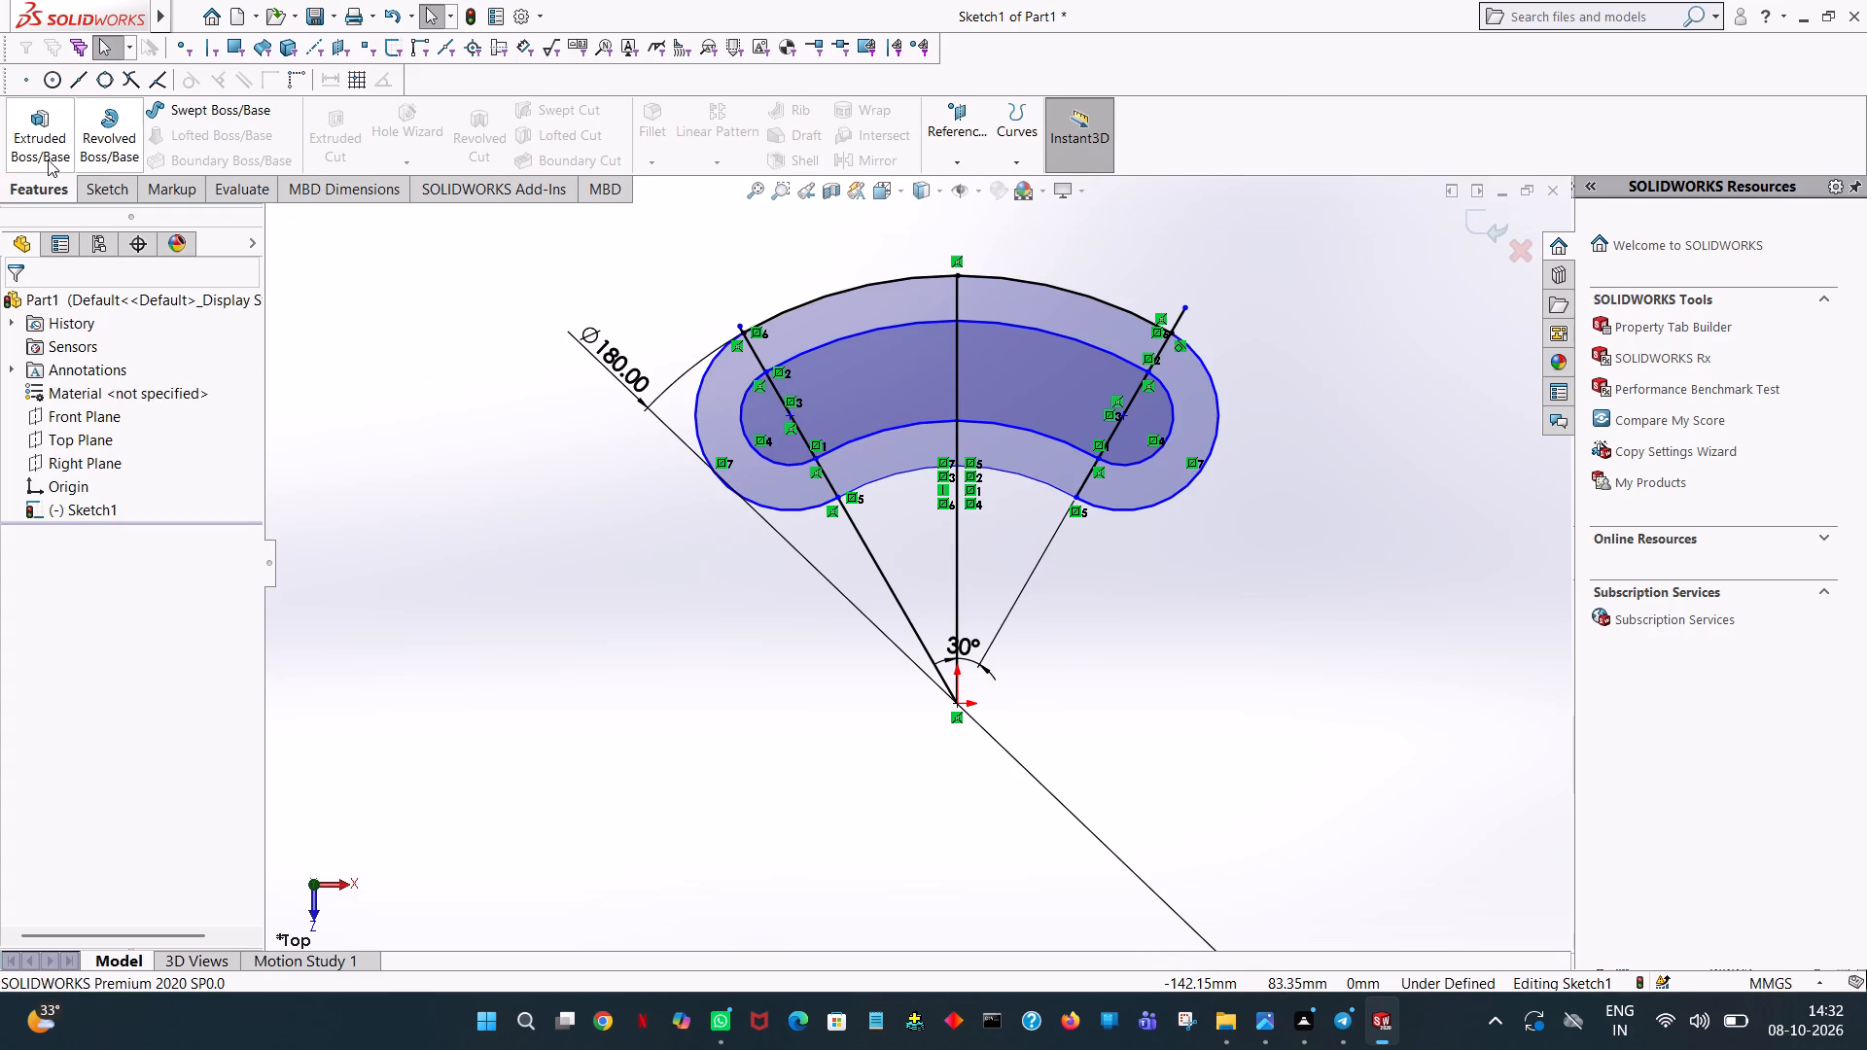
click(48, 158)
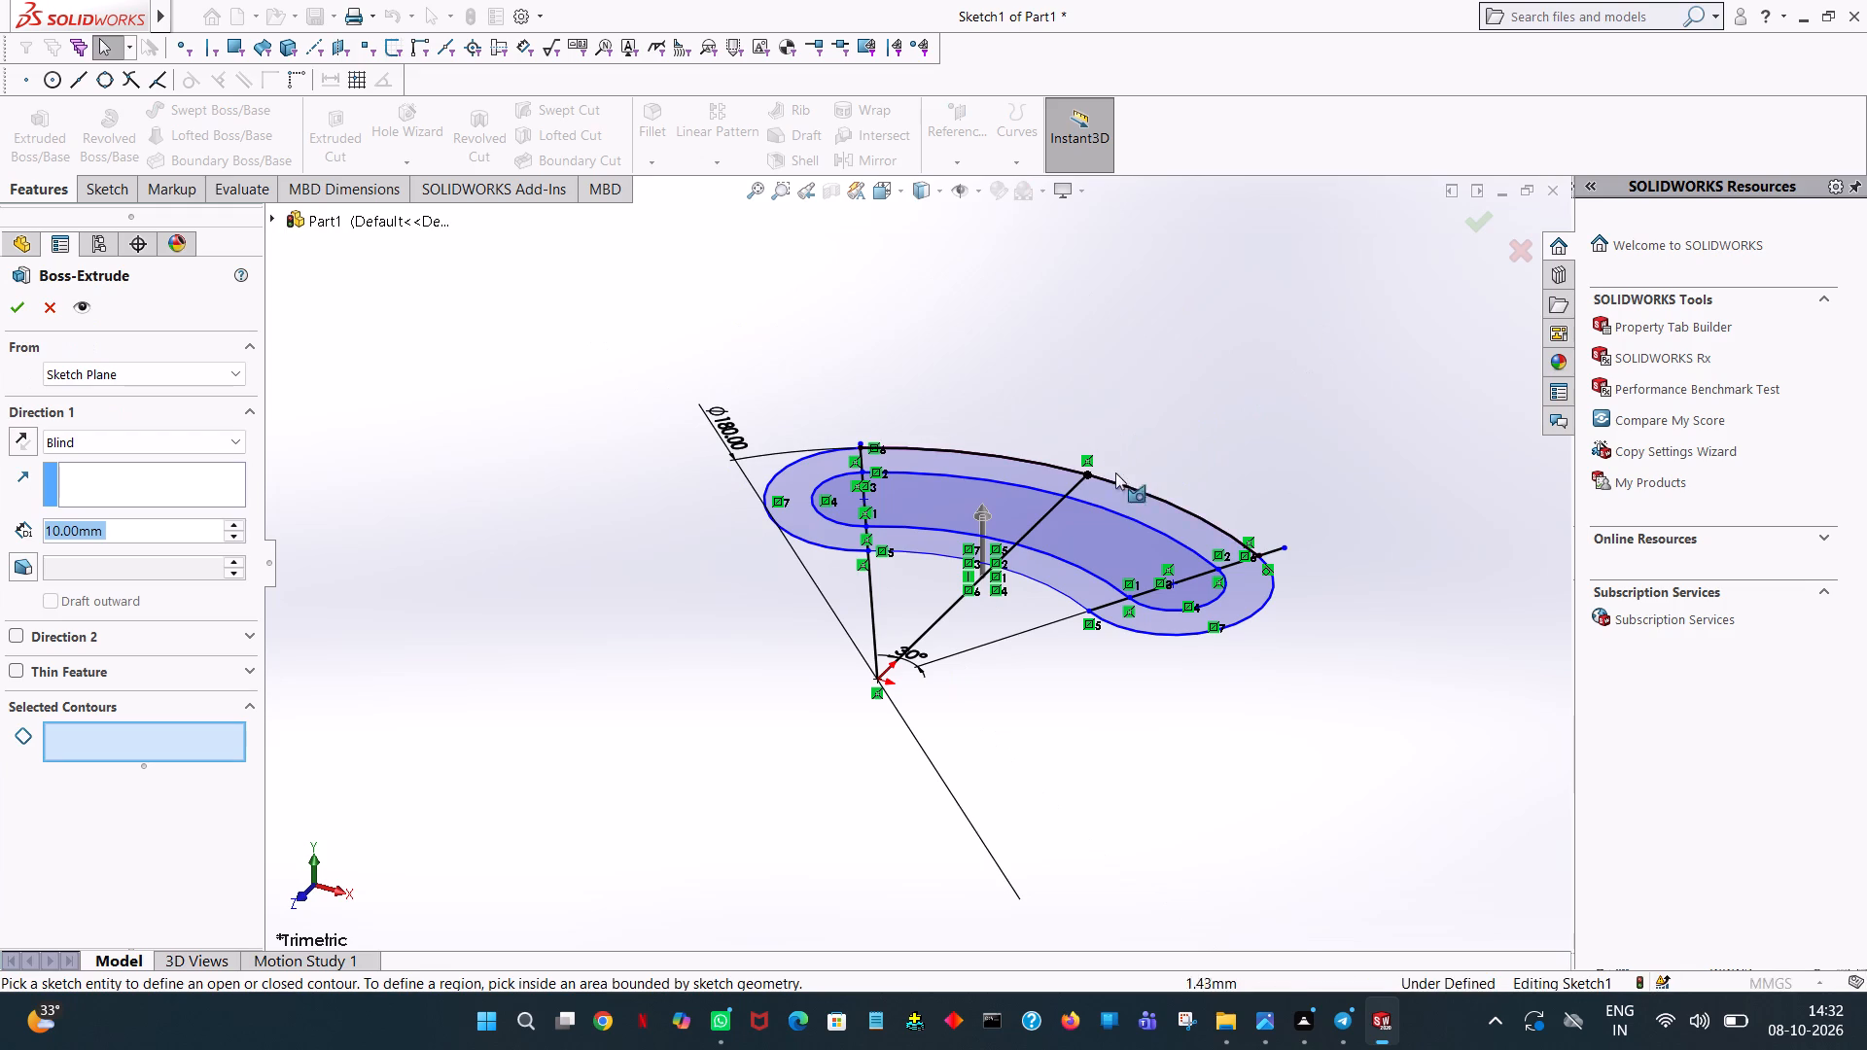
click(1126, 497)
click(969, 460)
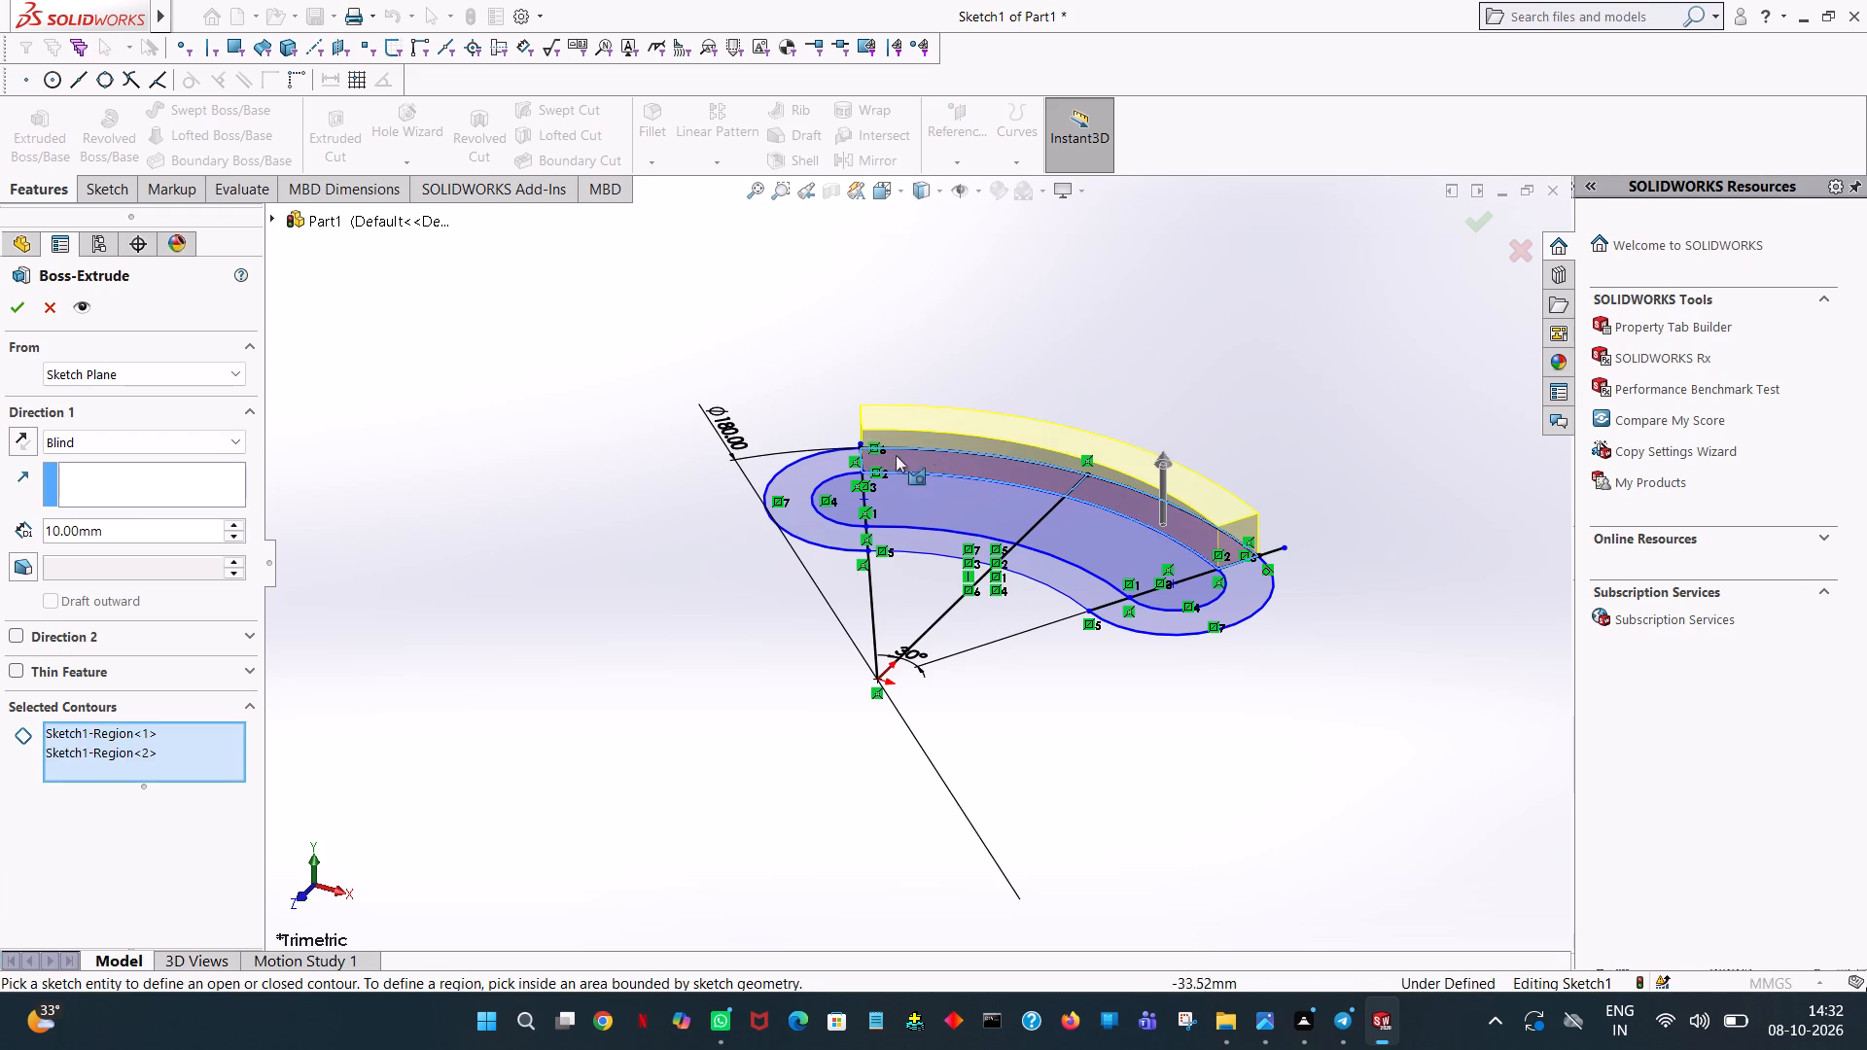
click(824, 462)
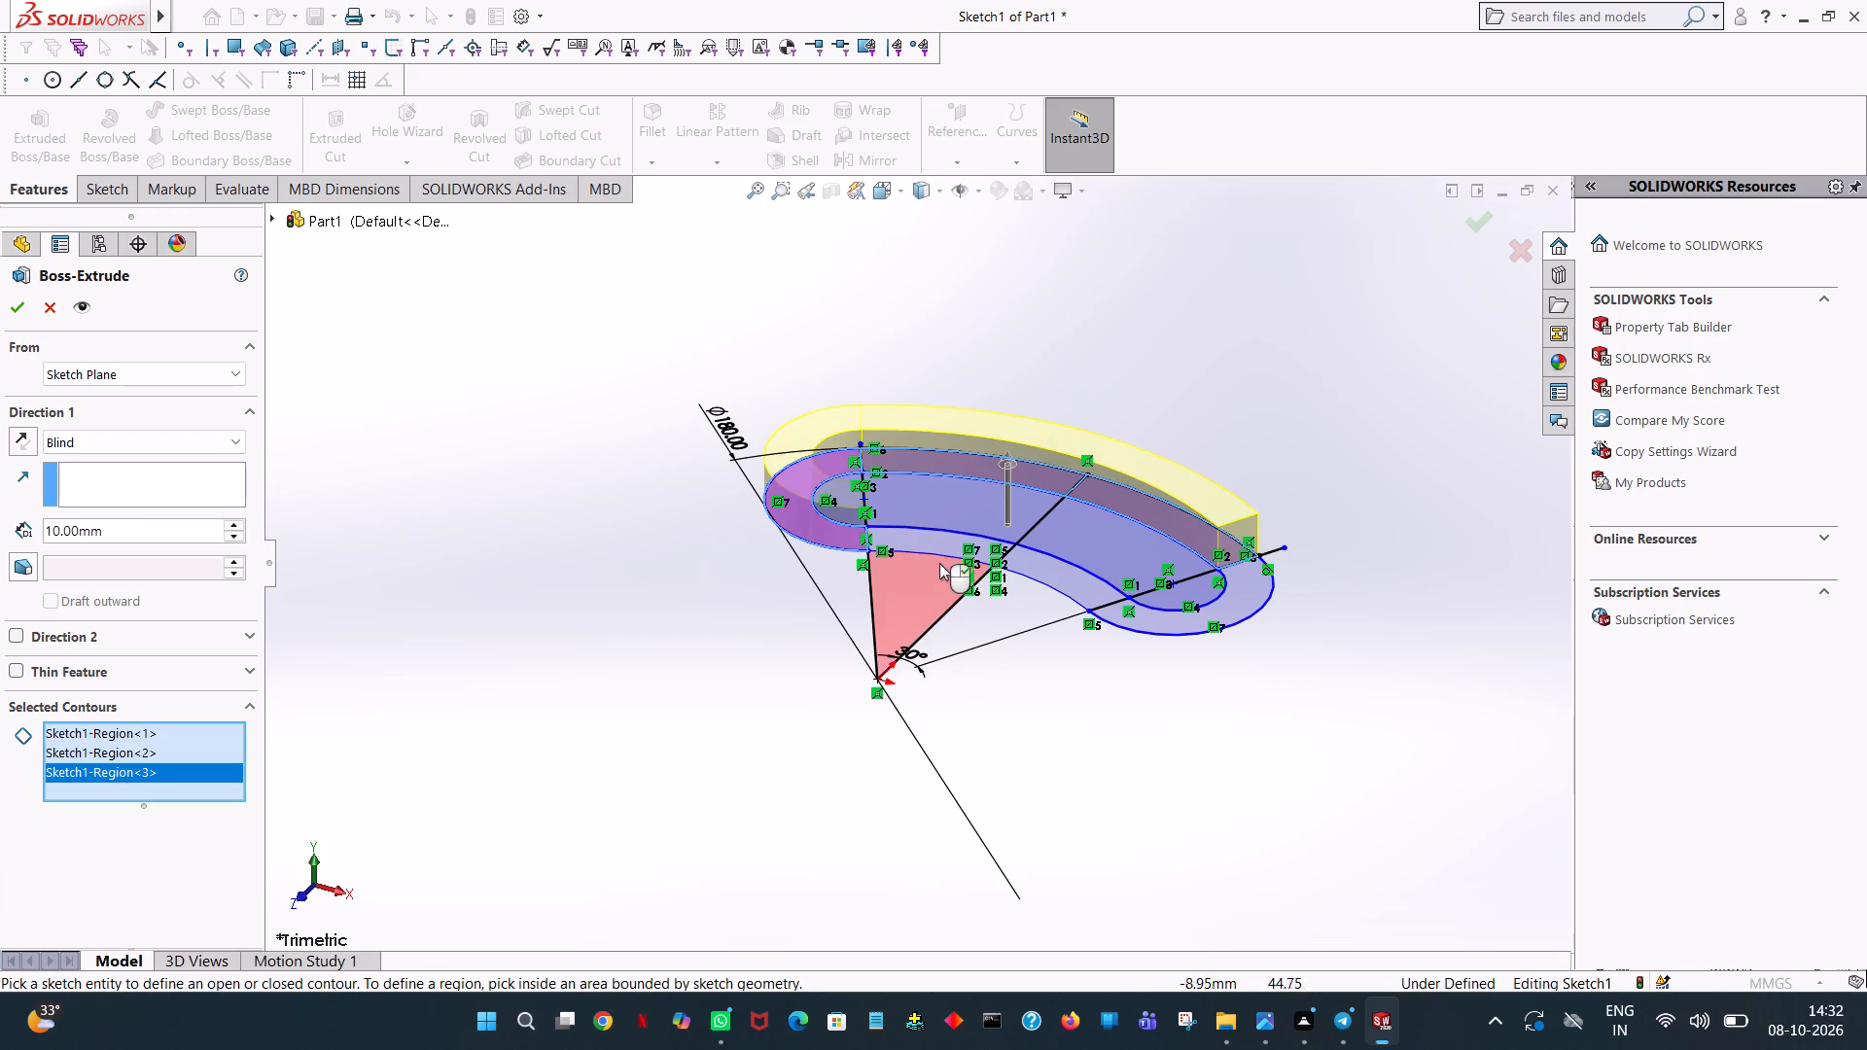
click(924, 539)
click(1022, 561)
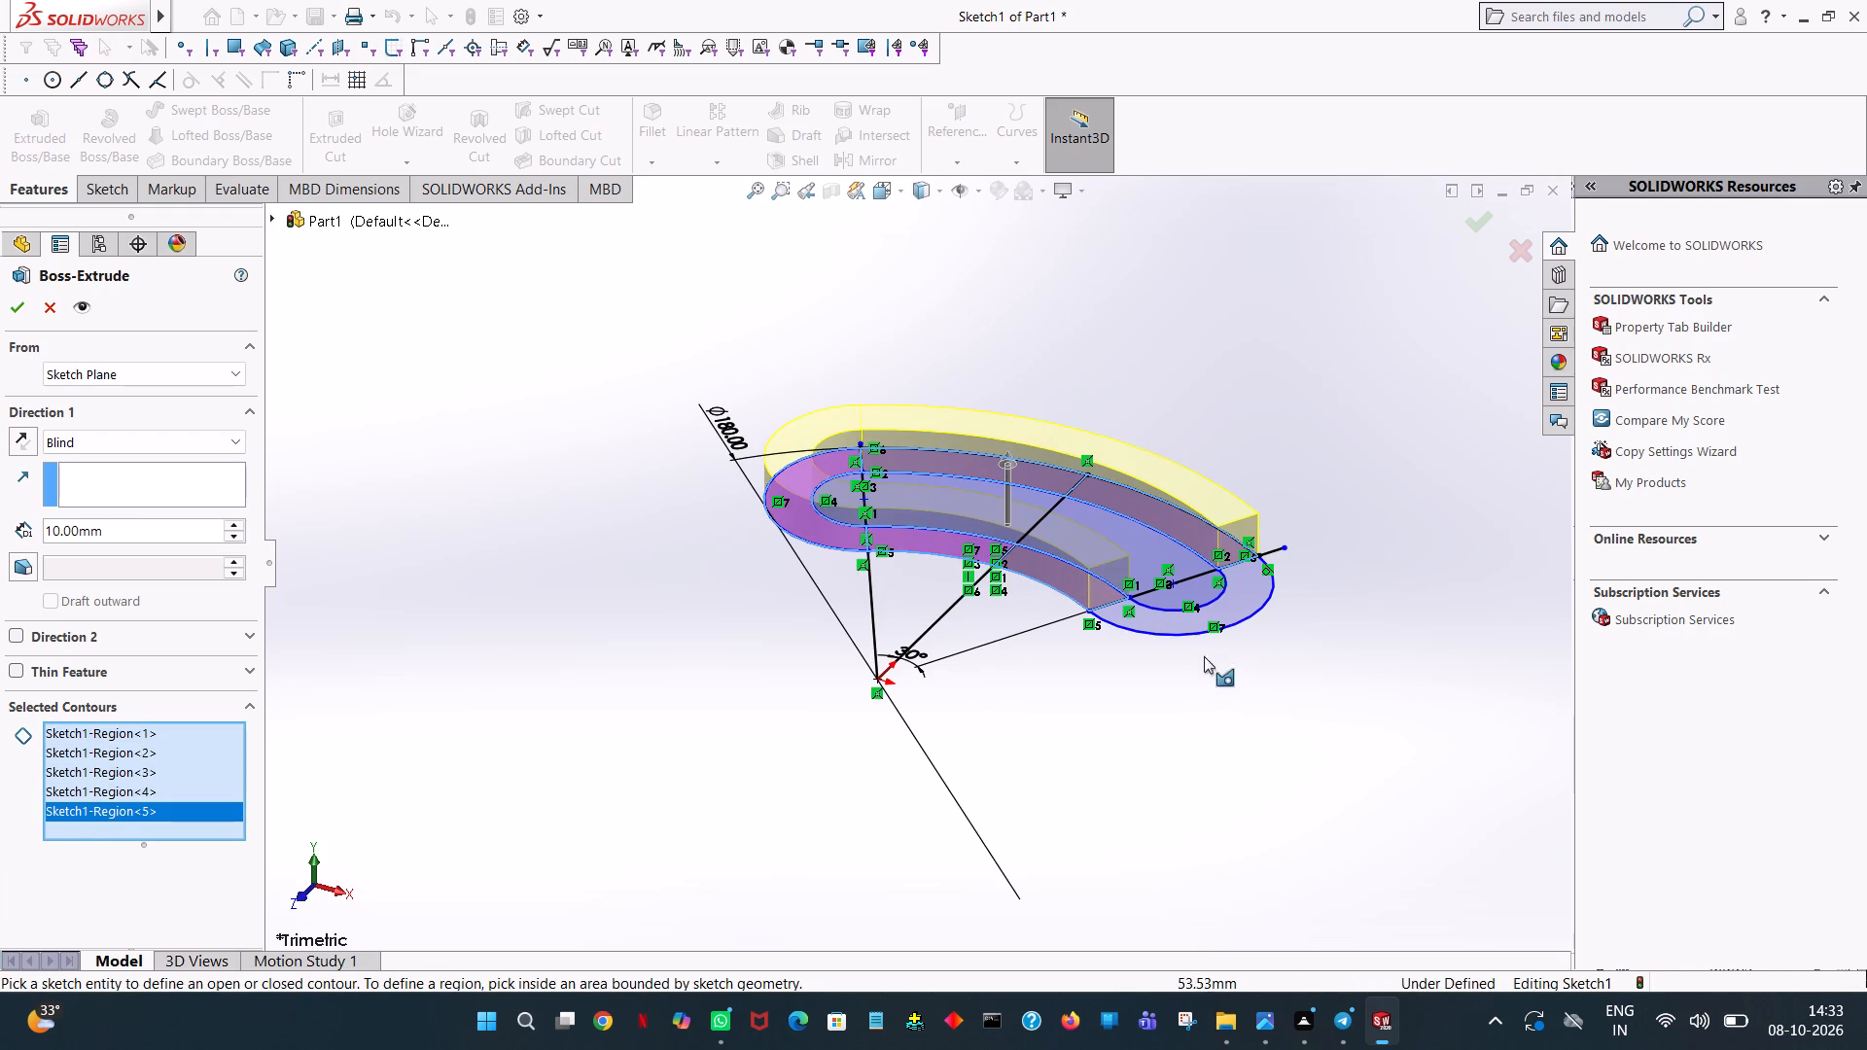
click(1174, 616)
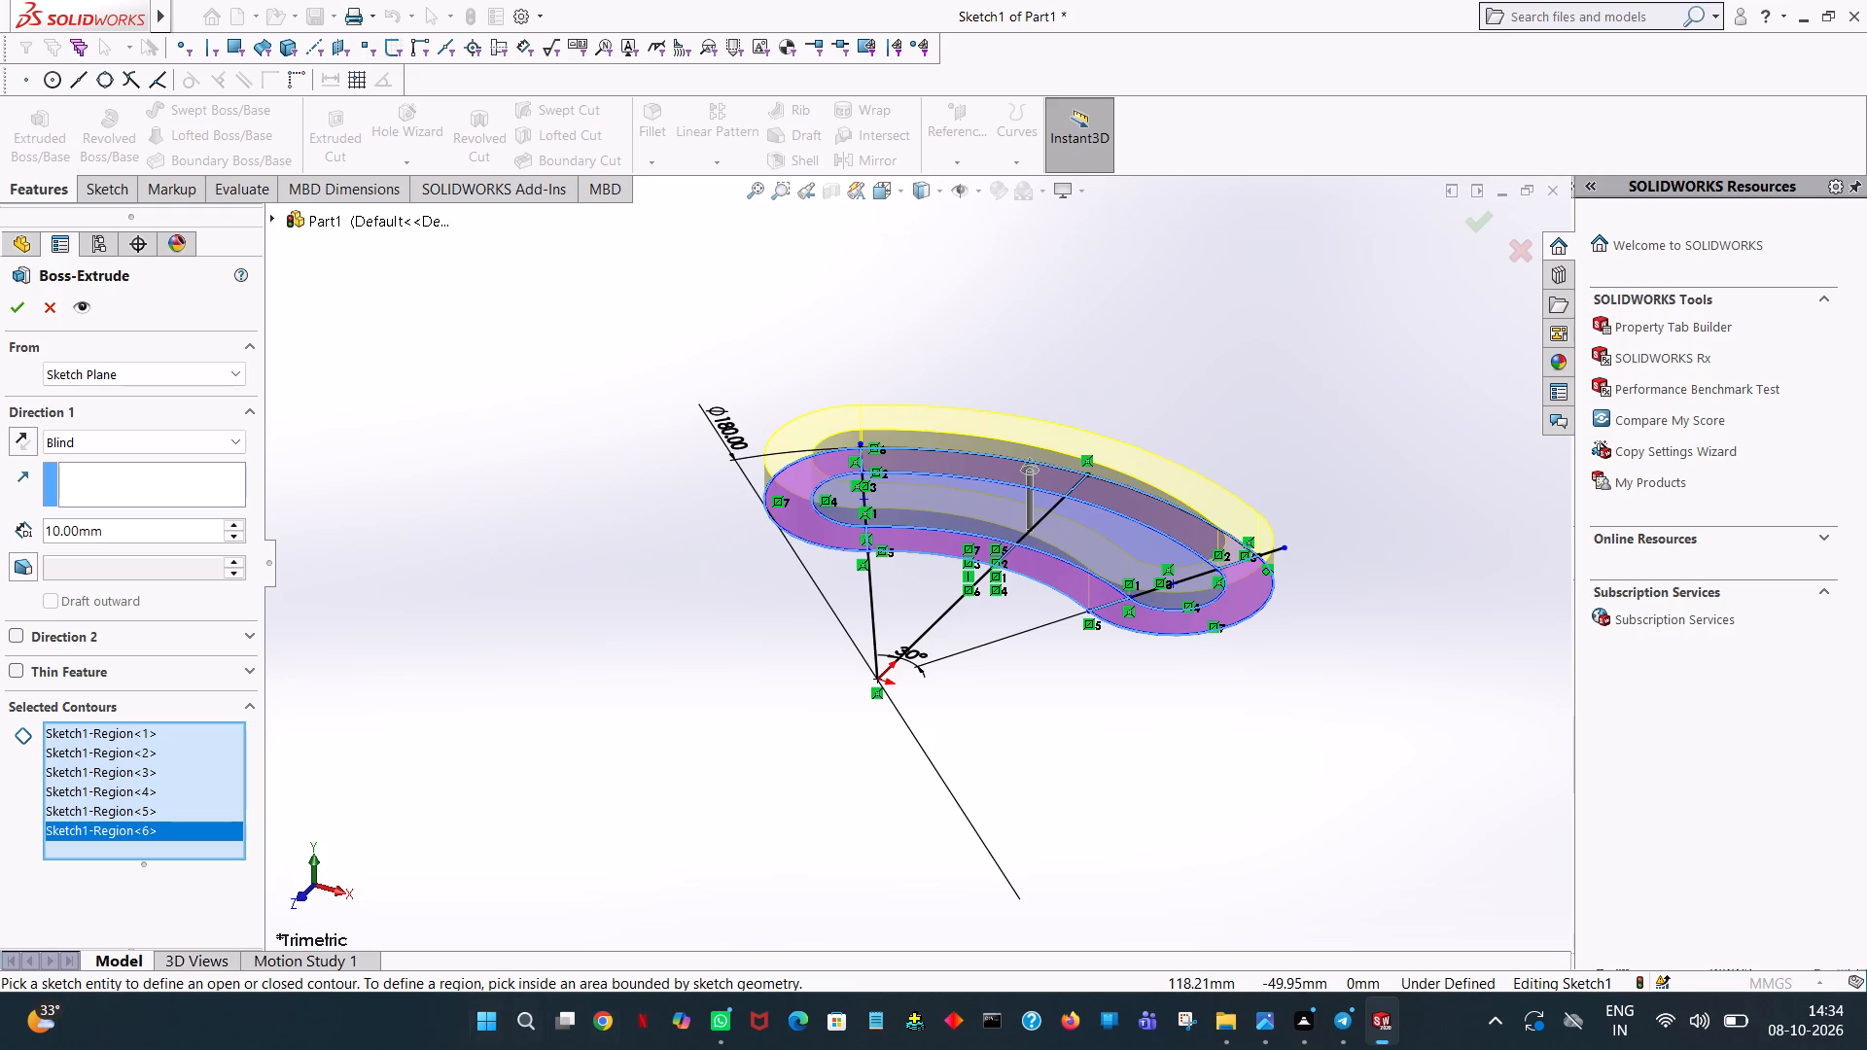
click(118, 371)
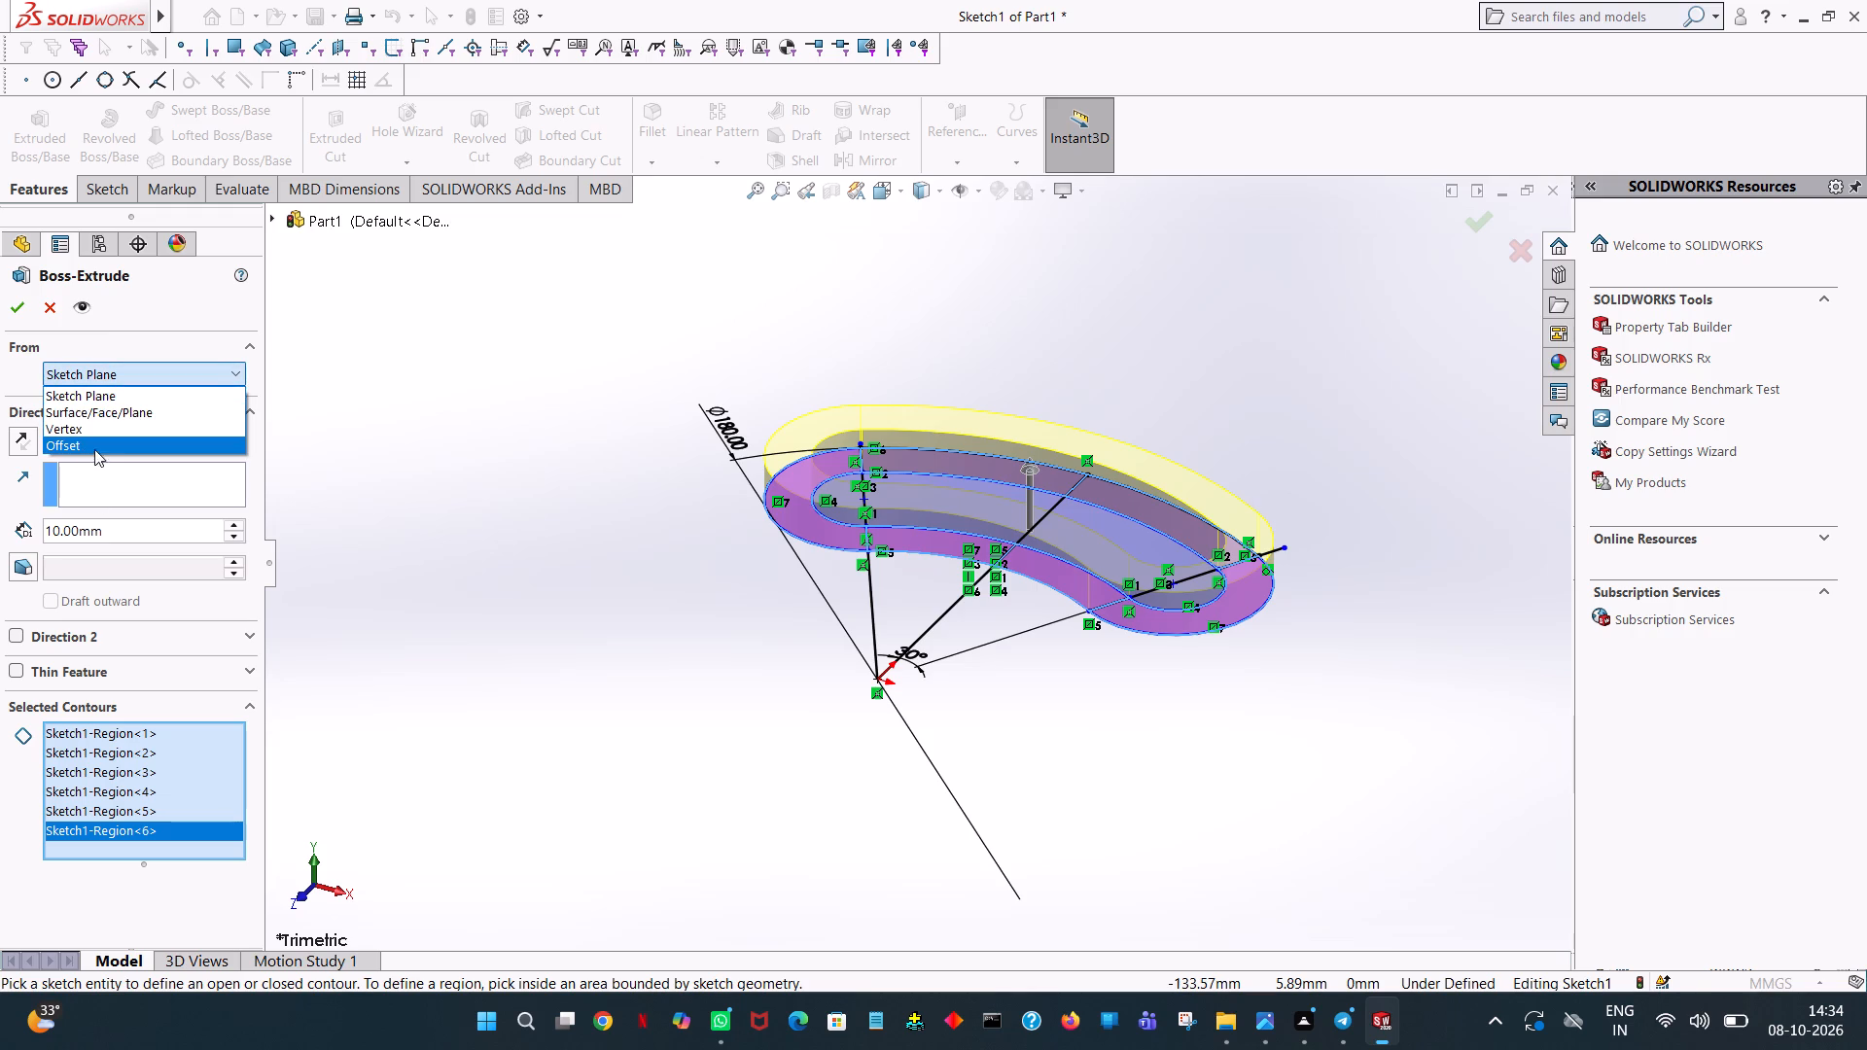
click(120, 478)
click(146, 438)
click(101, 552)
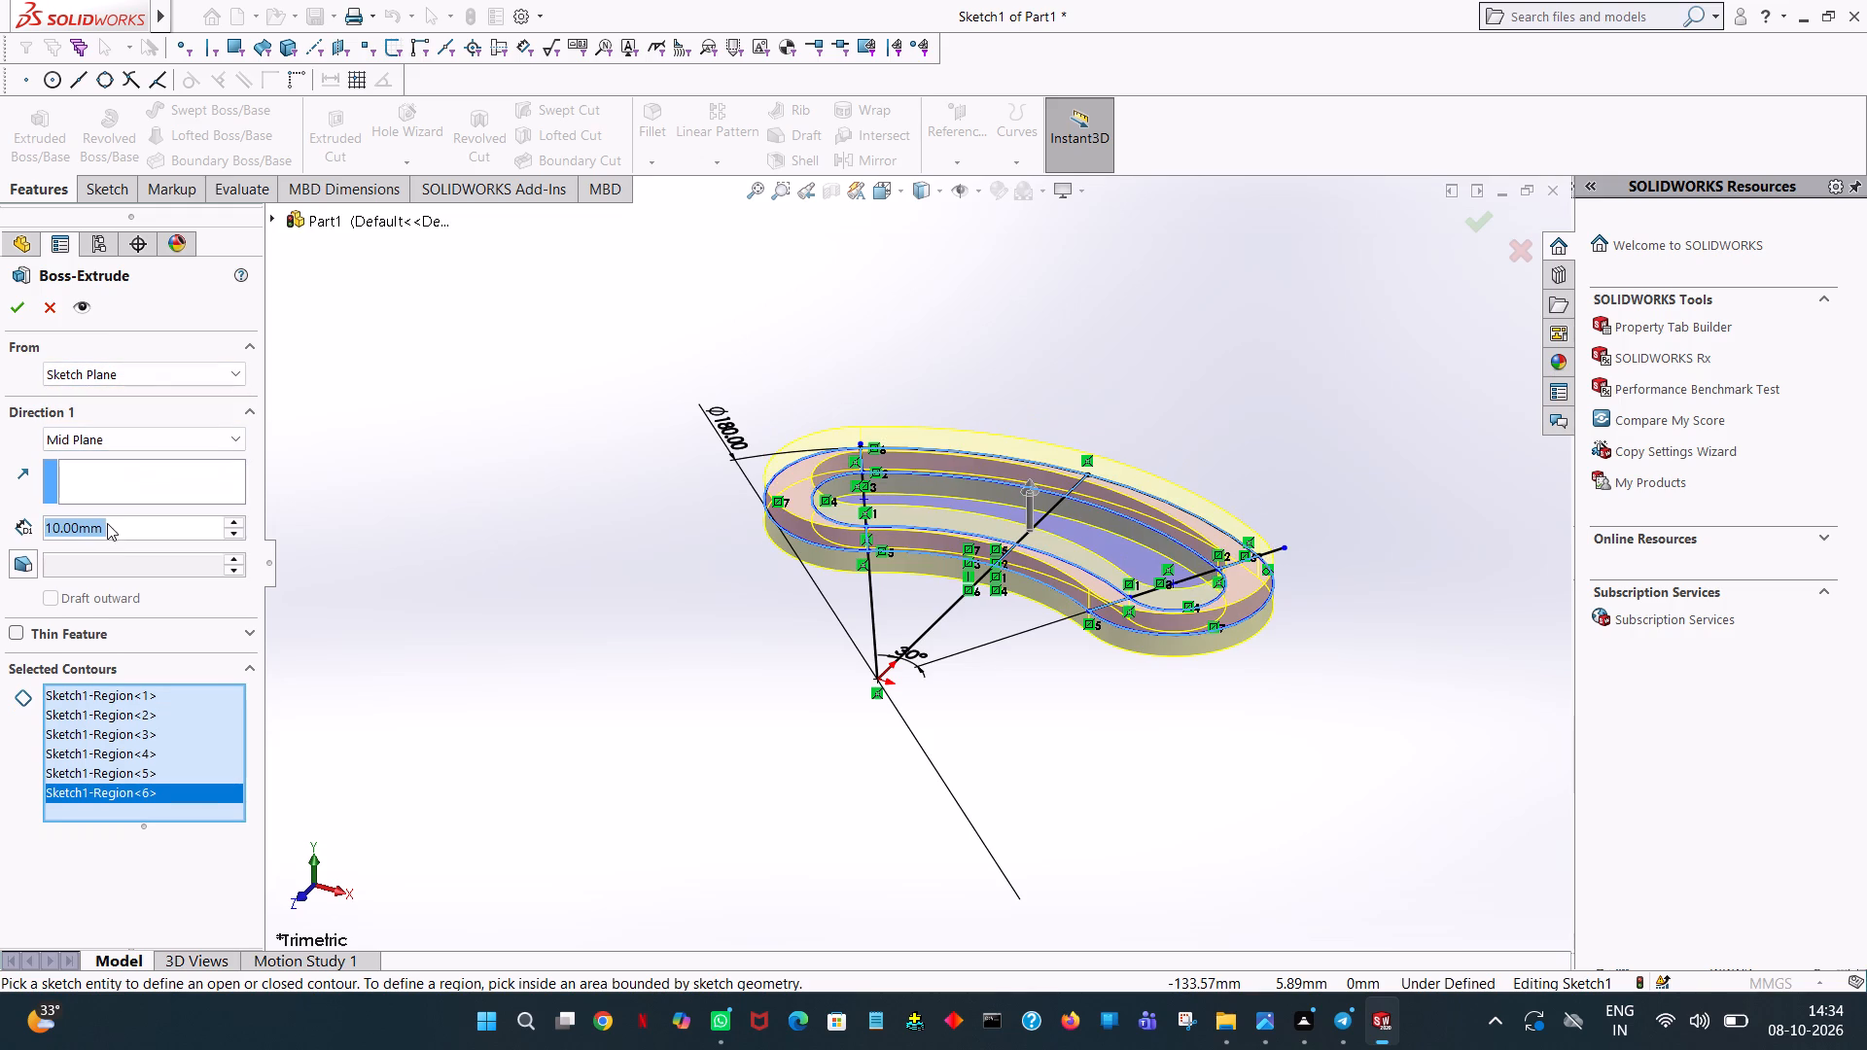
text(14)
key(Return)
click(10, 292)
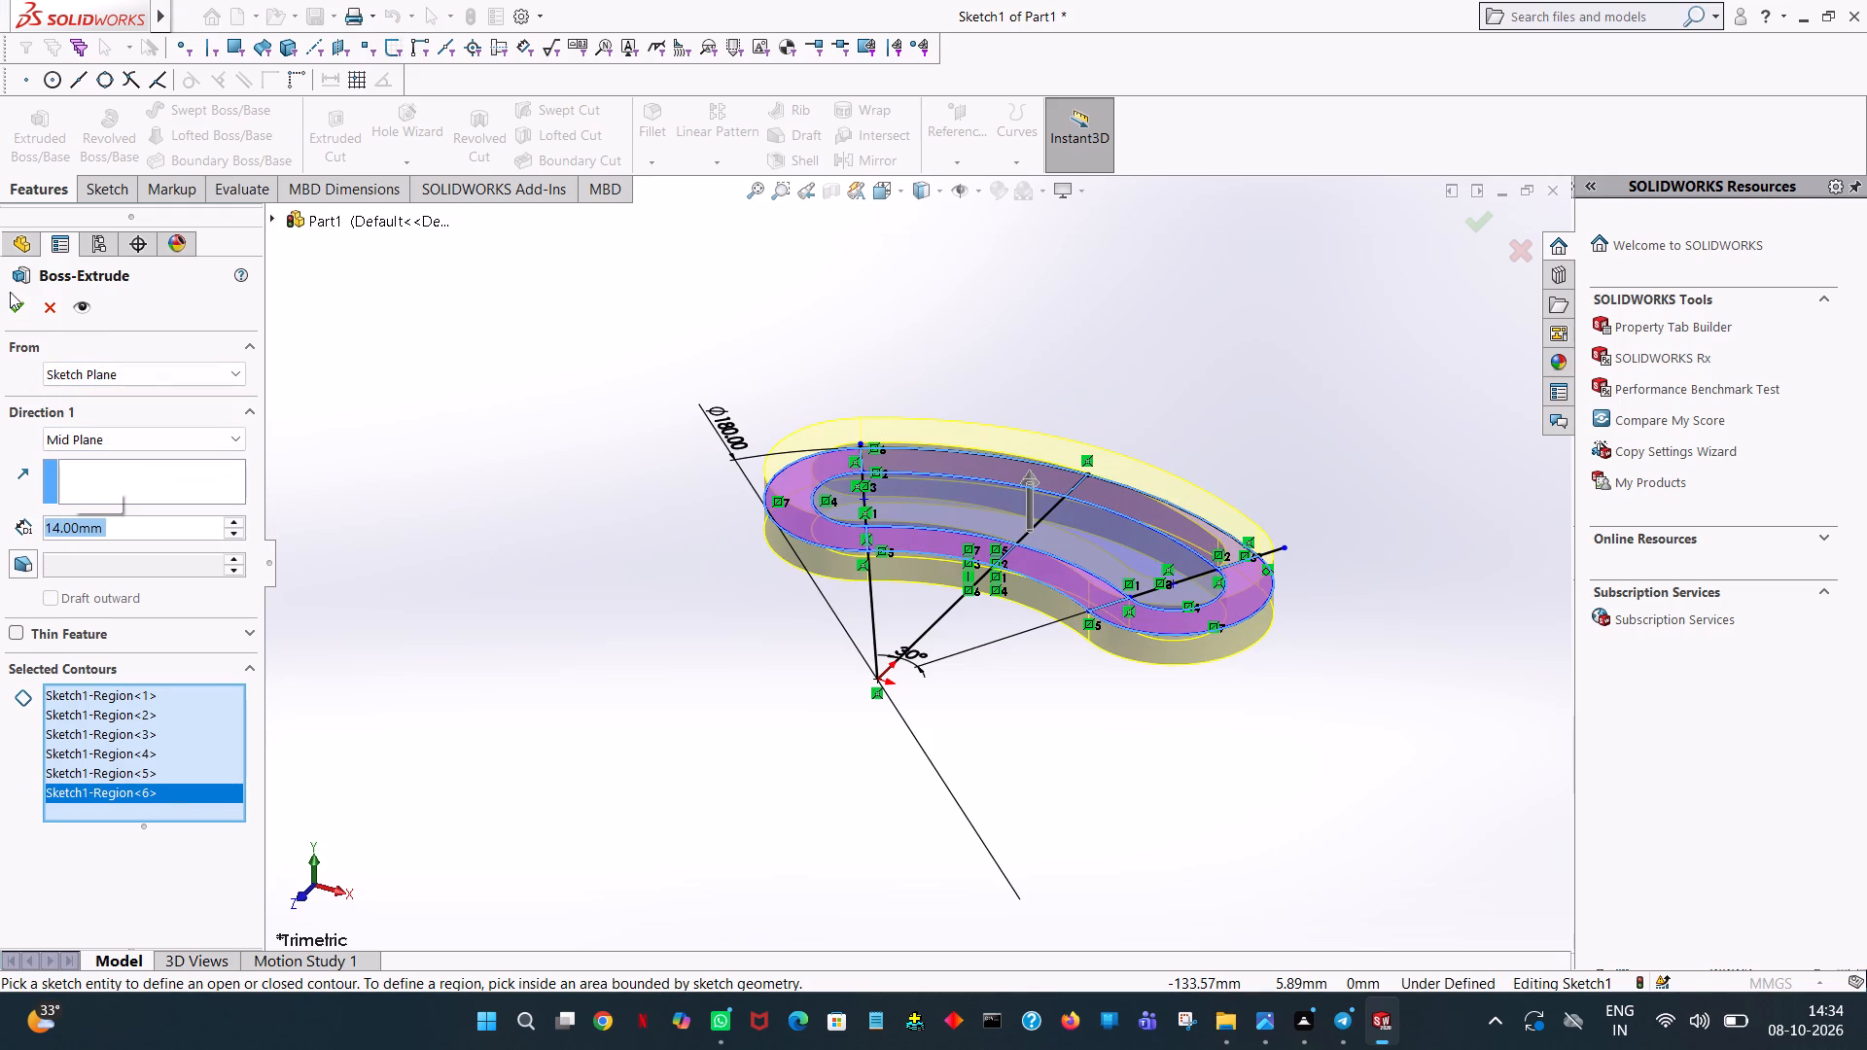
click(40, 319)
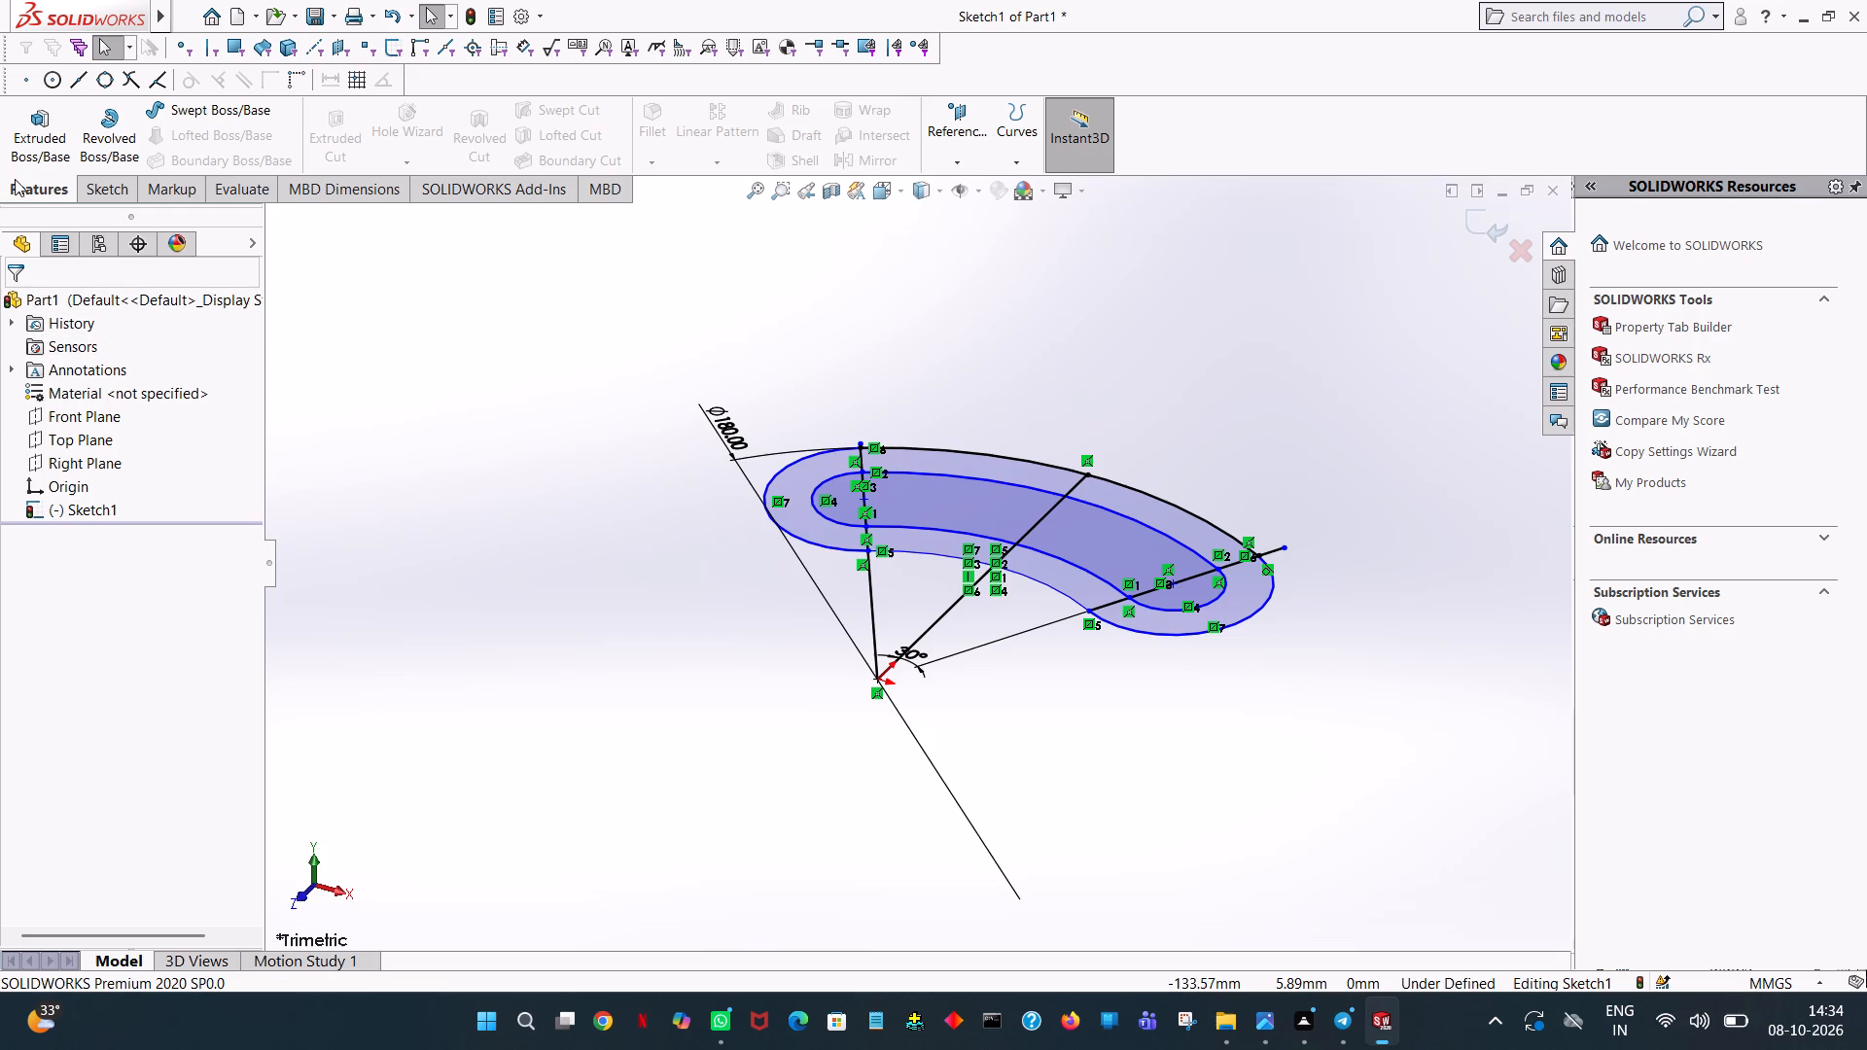
Extrude the regions of the band around the curved slot 14 mm from the mid plane, leaving the inner slot open.
click(34, 154)
click(979, 463)
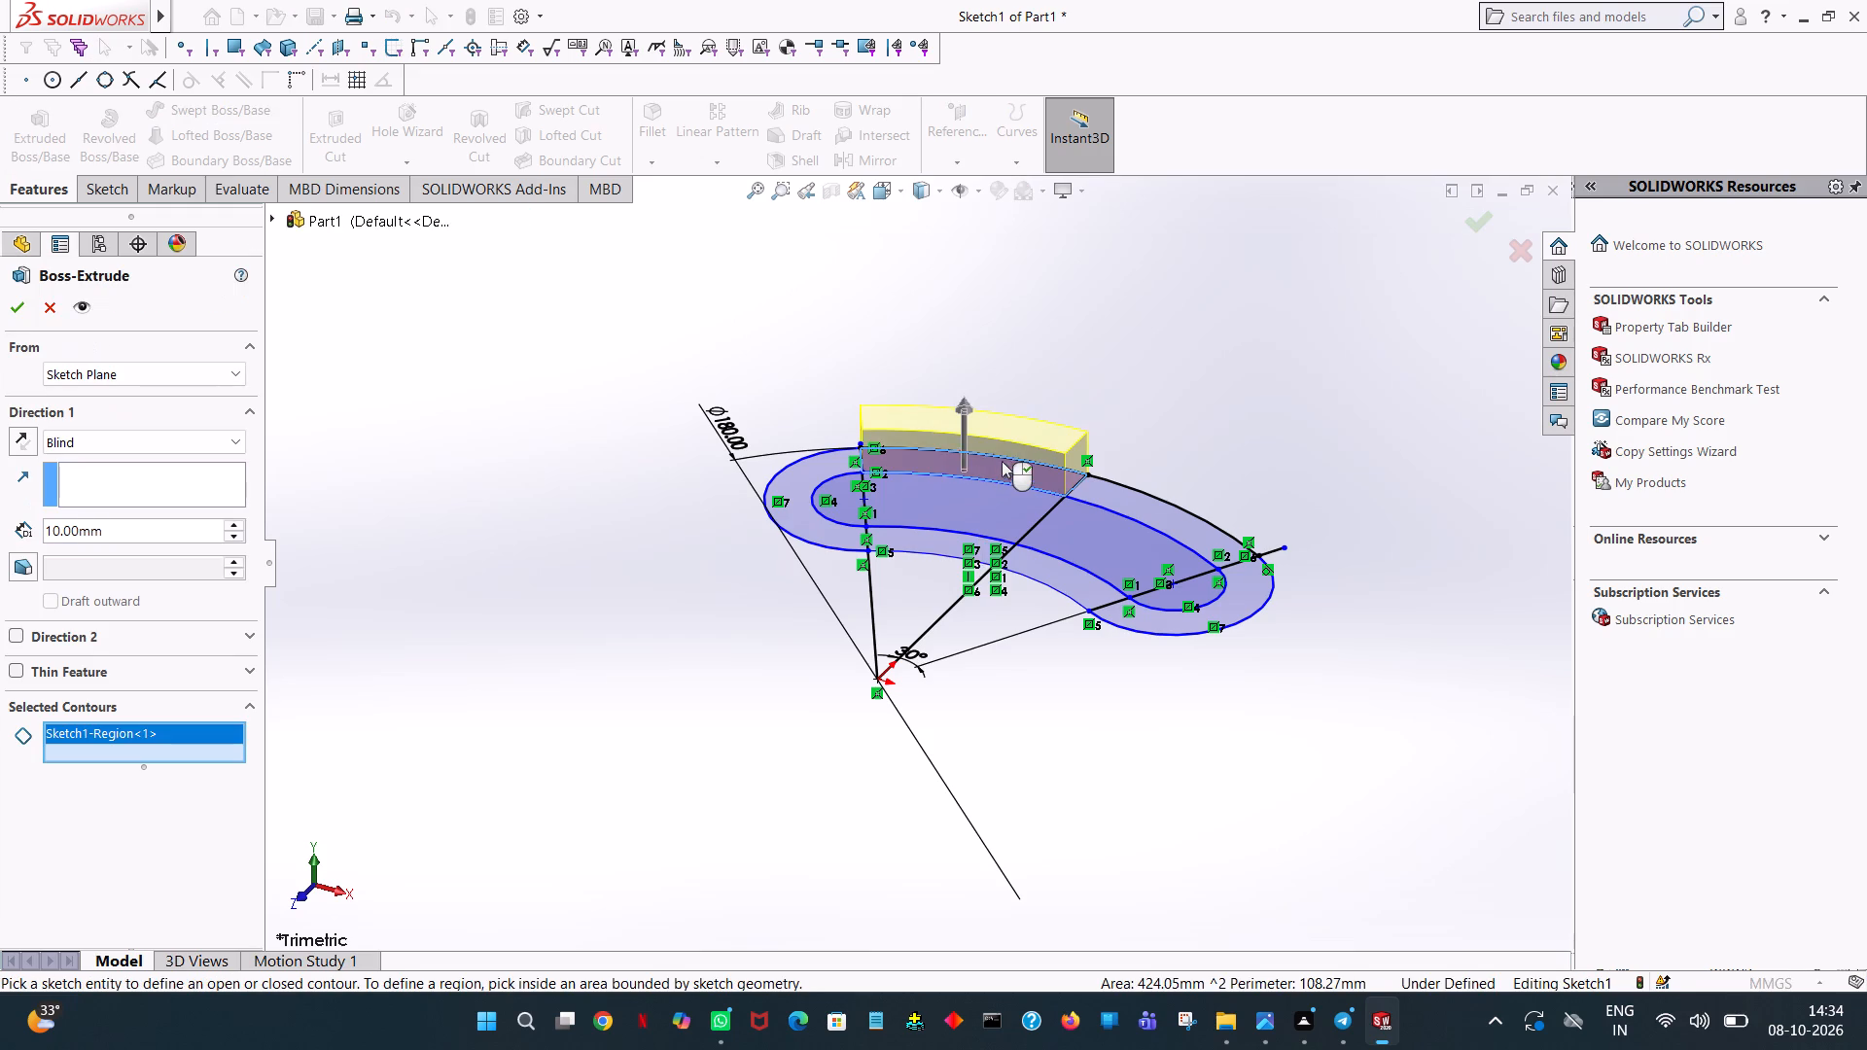
click(1096, 495)
click(1255, 602)
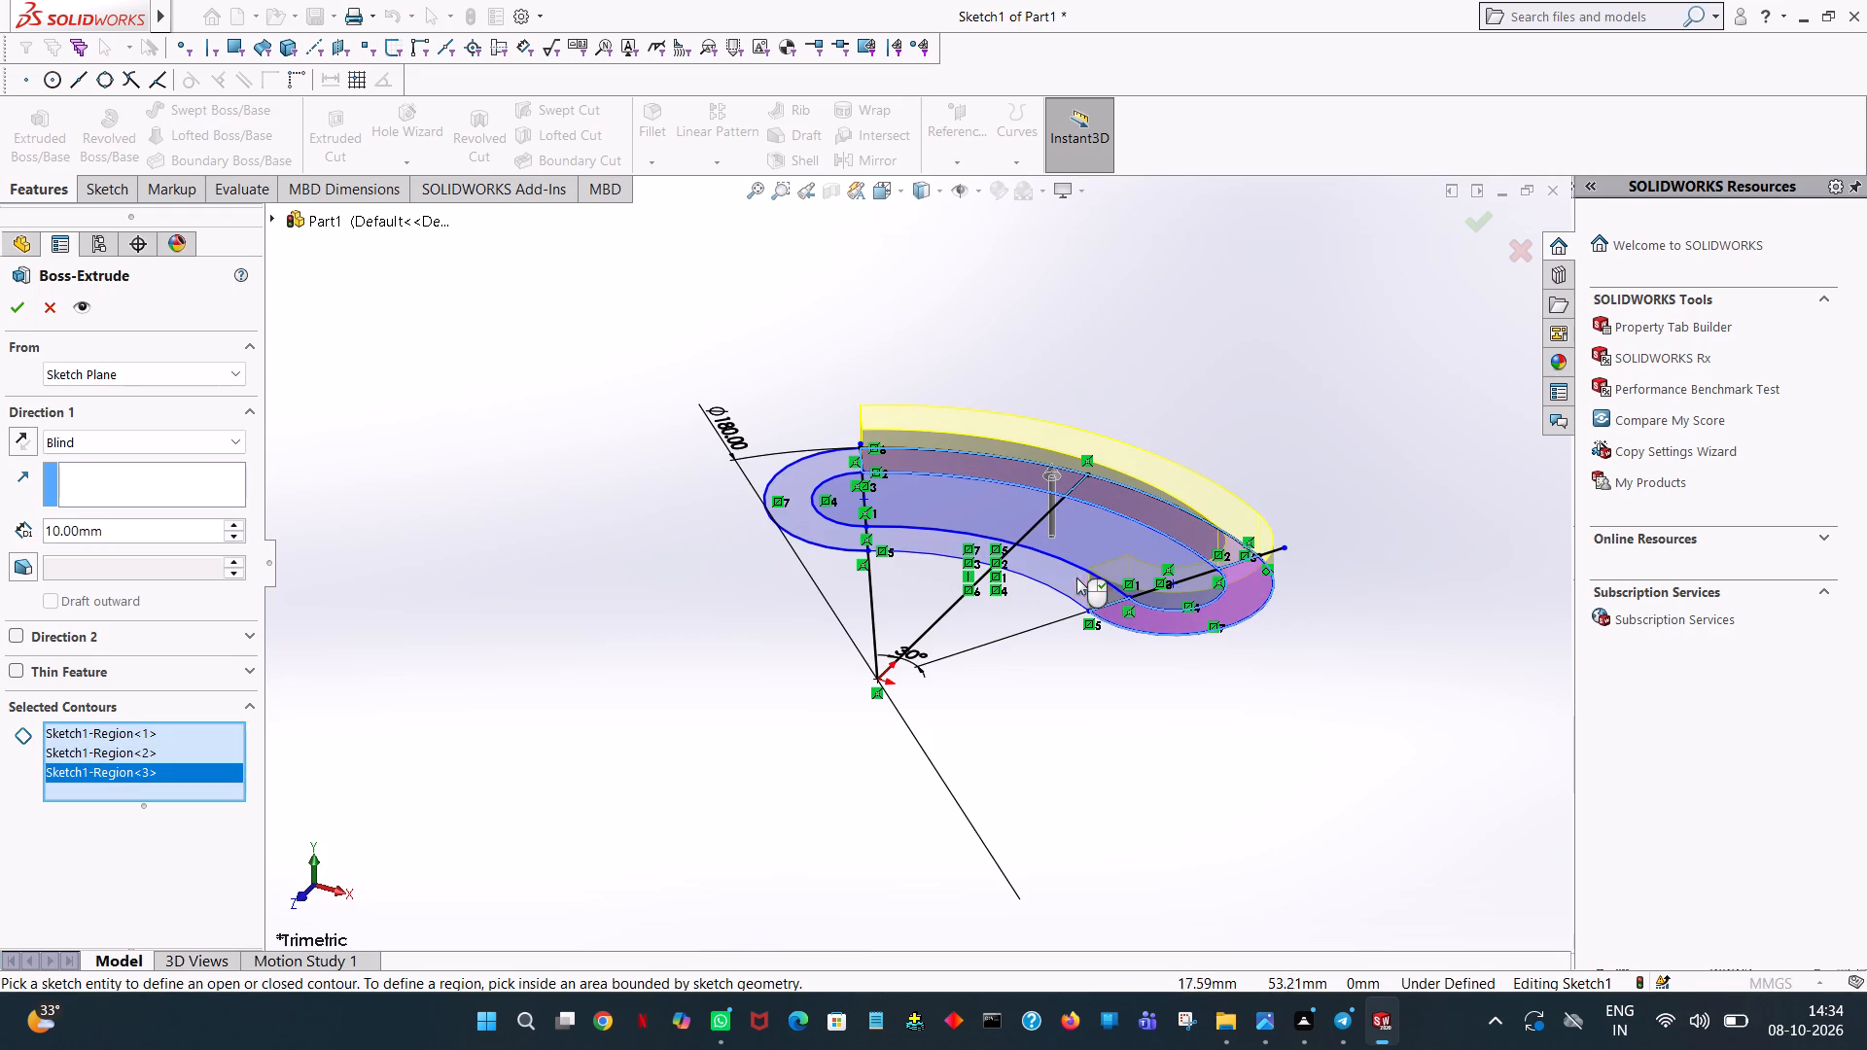
click(1072, 576)
click(933, 531)
click(938, 475)
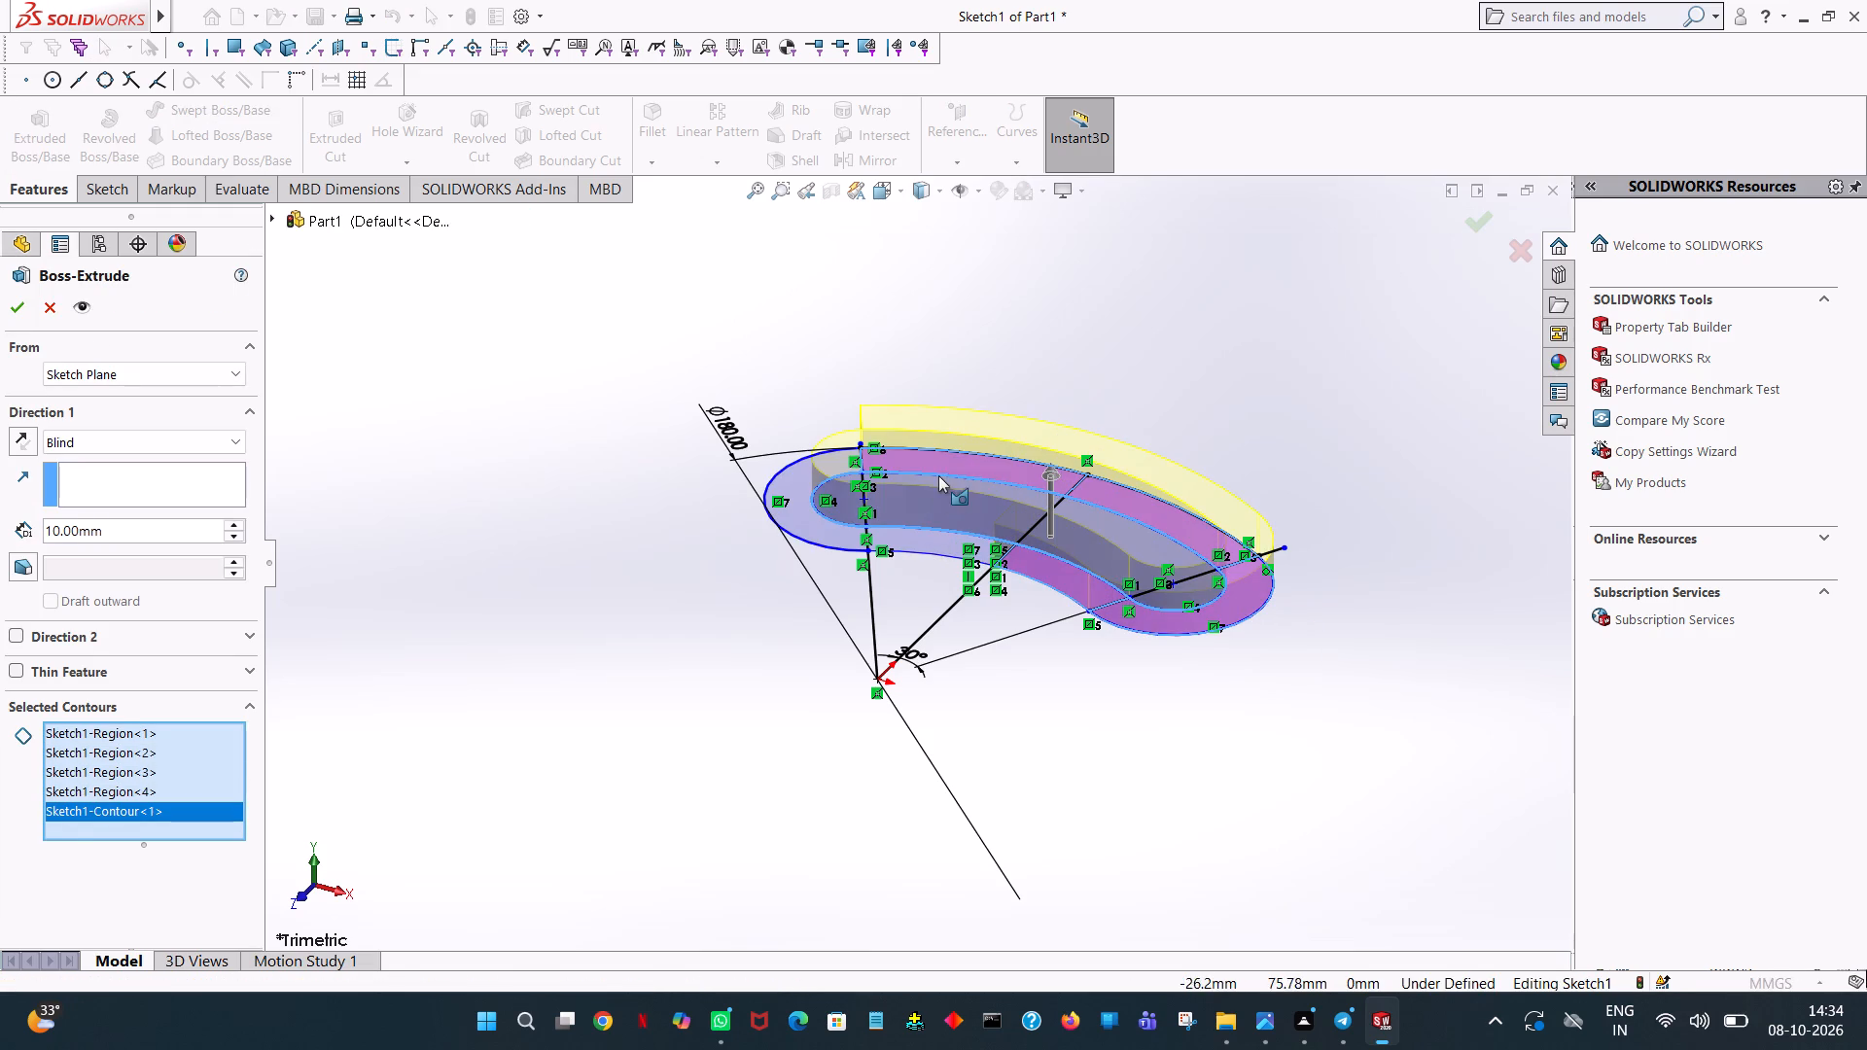
click(801, 481)
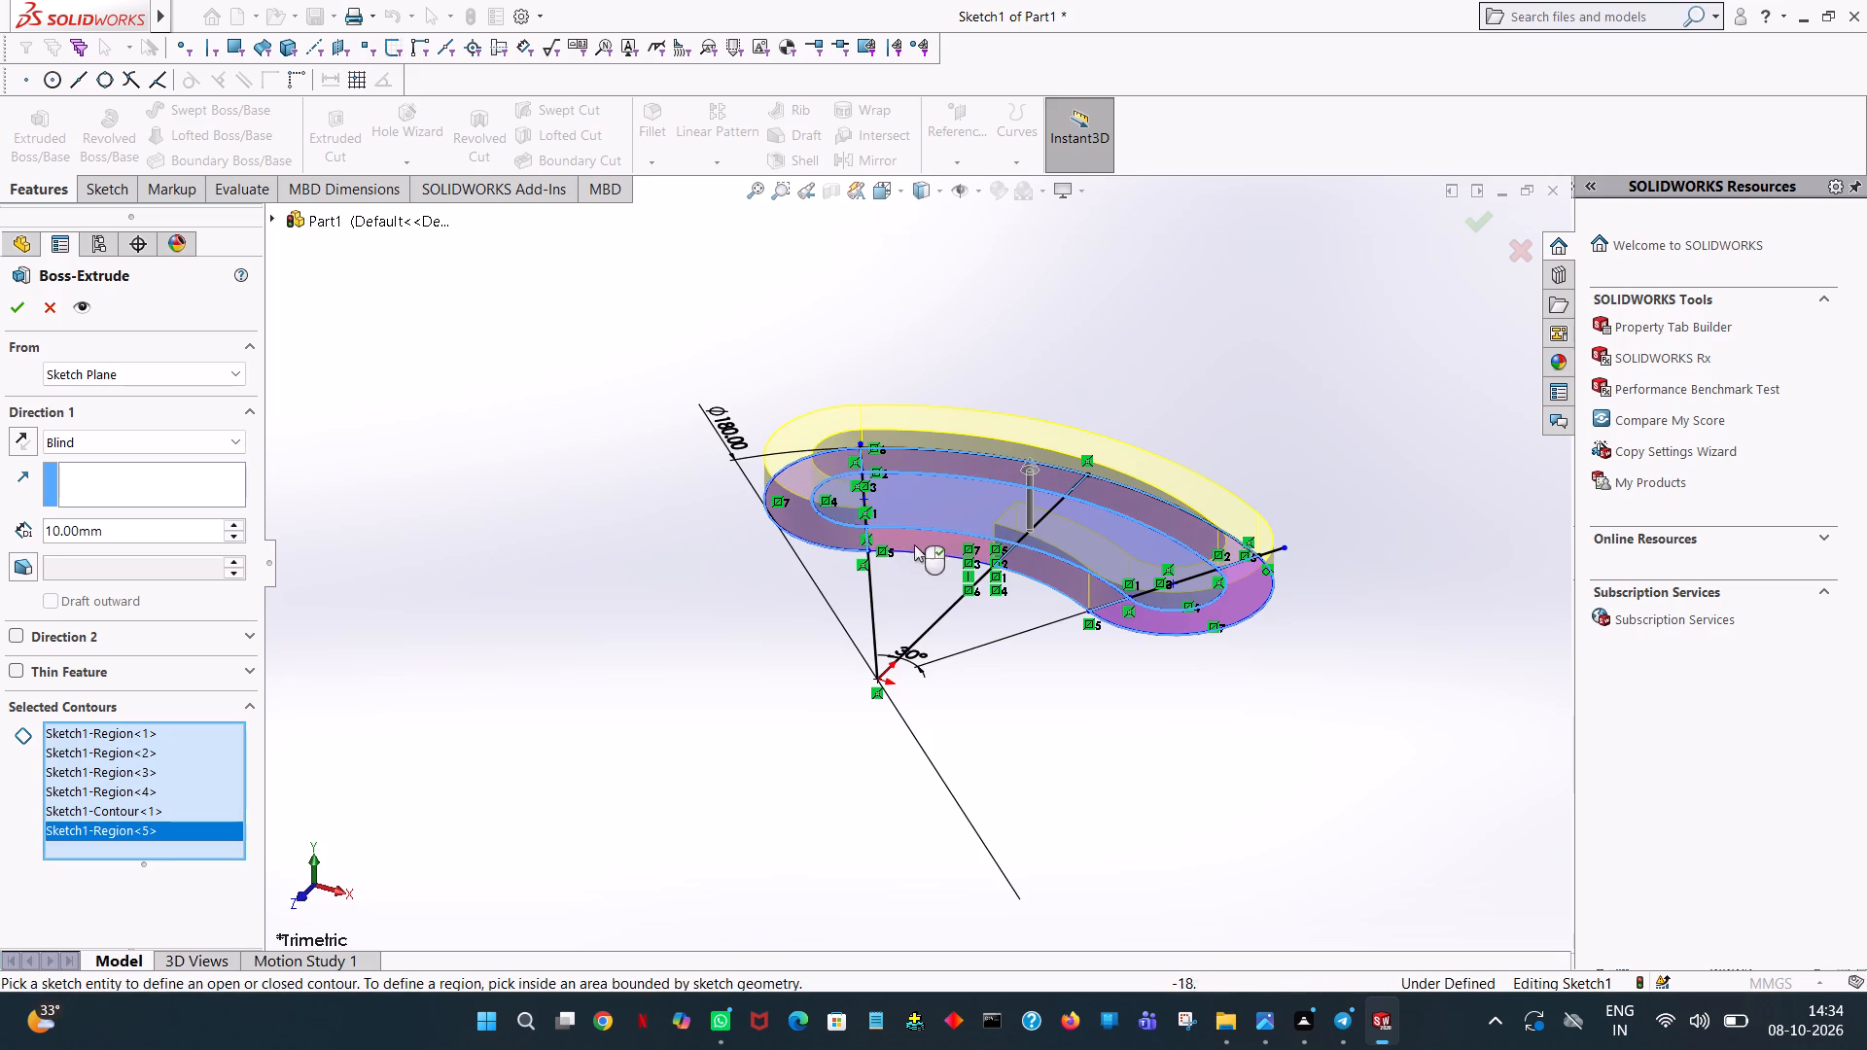
click(922, 540)
middle_drag(1213, 346, 1253, 474)
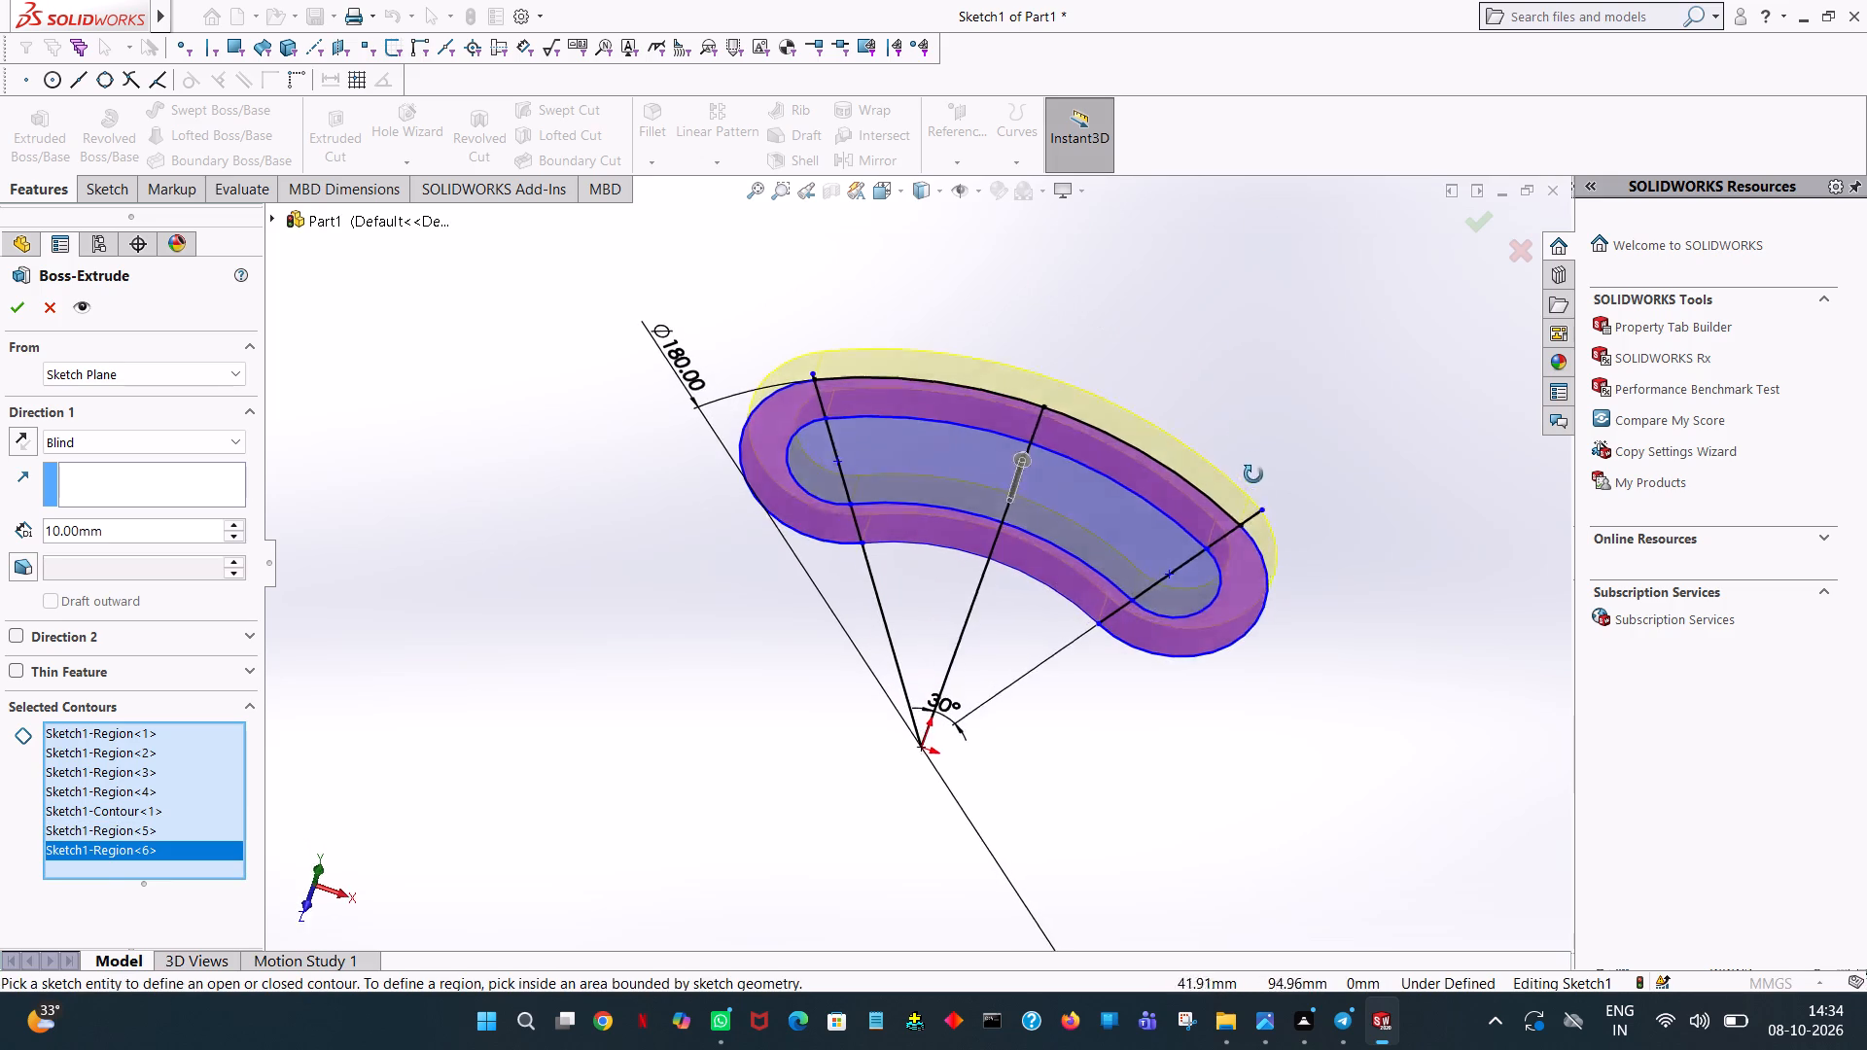
middle_drag(1253, 474, 1280, 583)
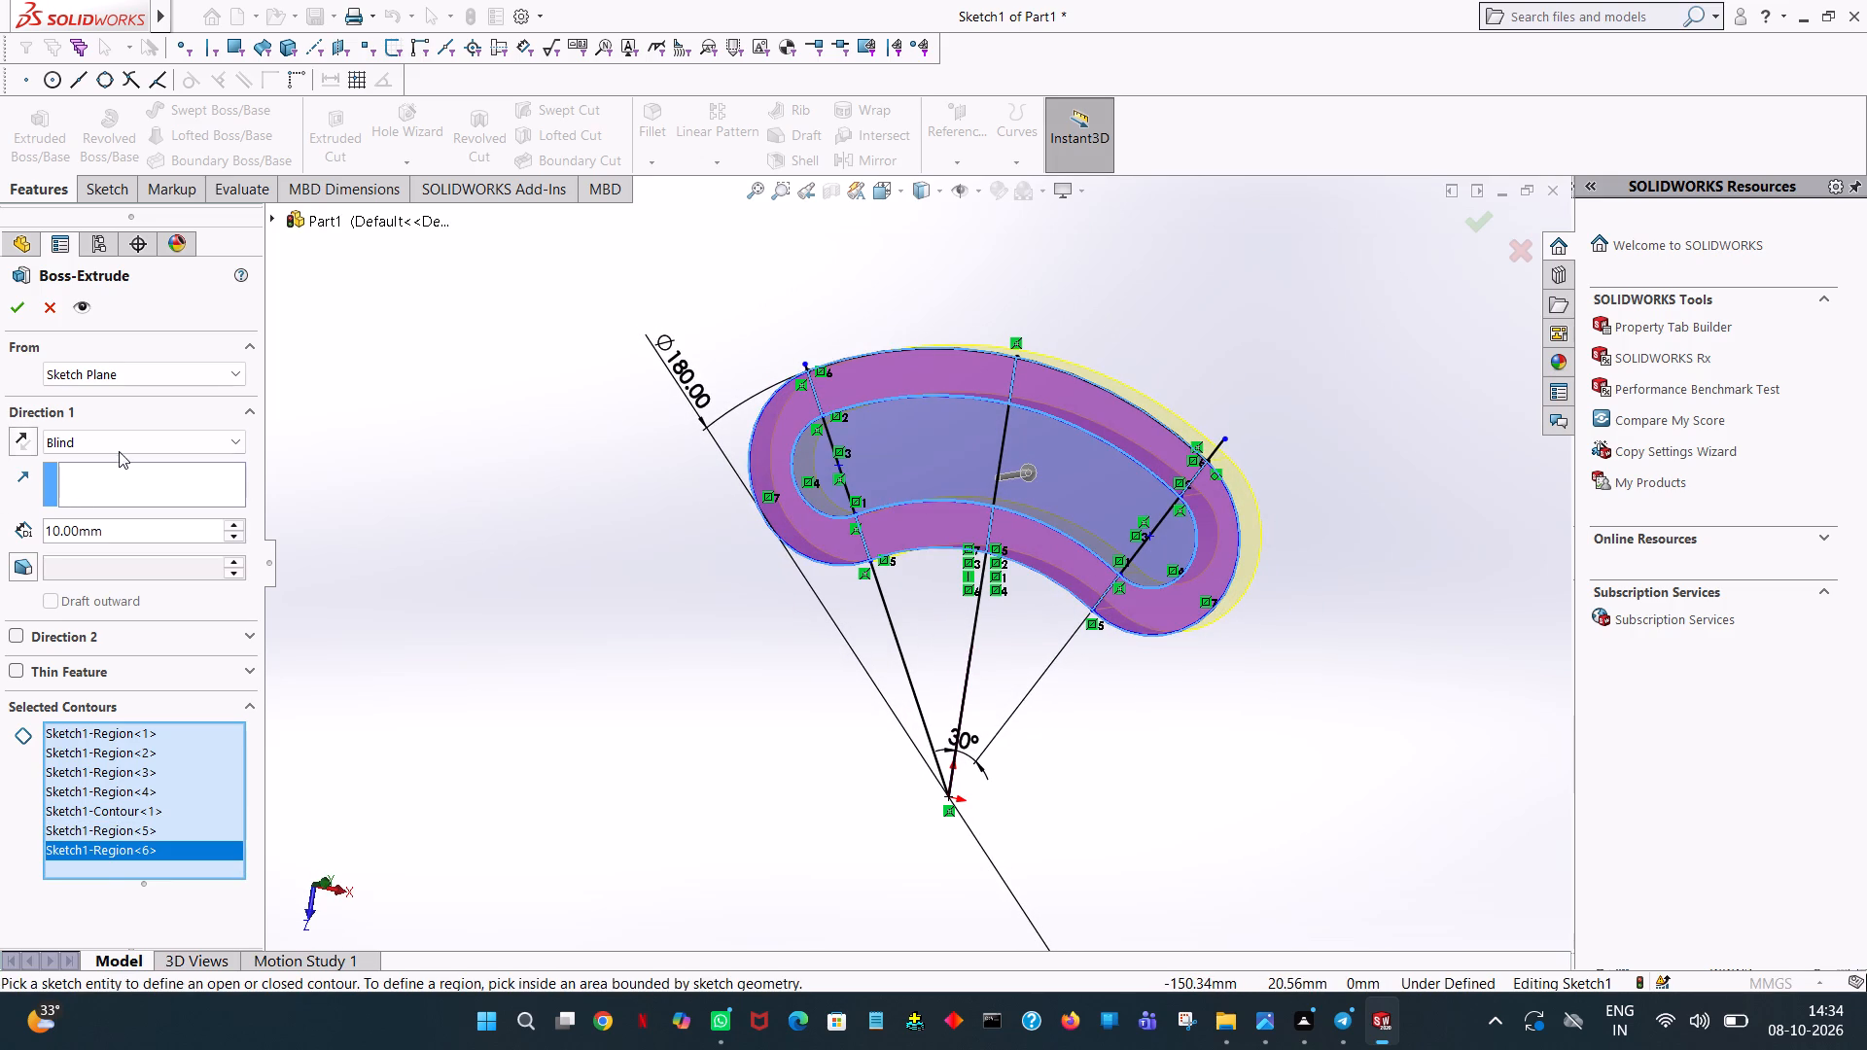
click(119, 448)
click(71, 544)
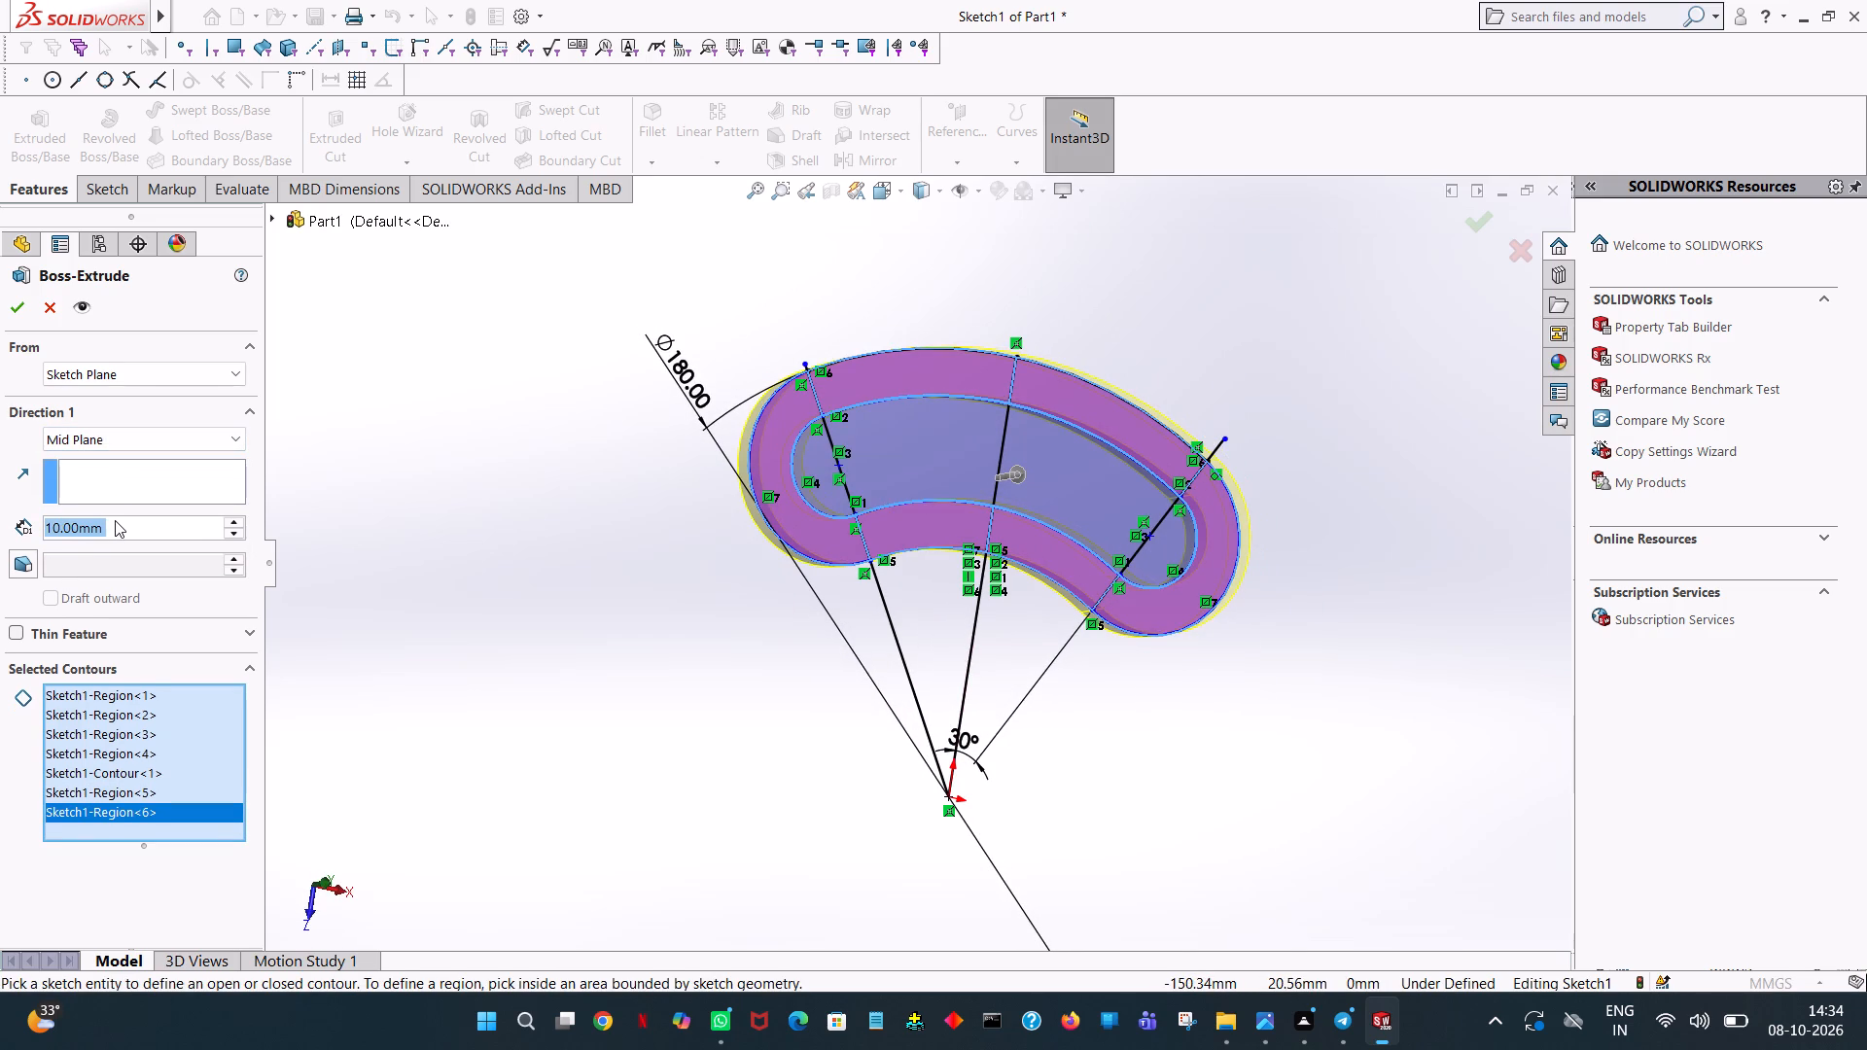
text(14)
click(399, 370)
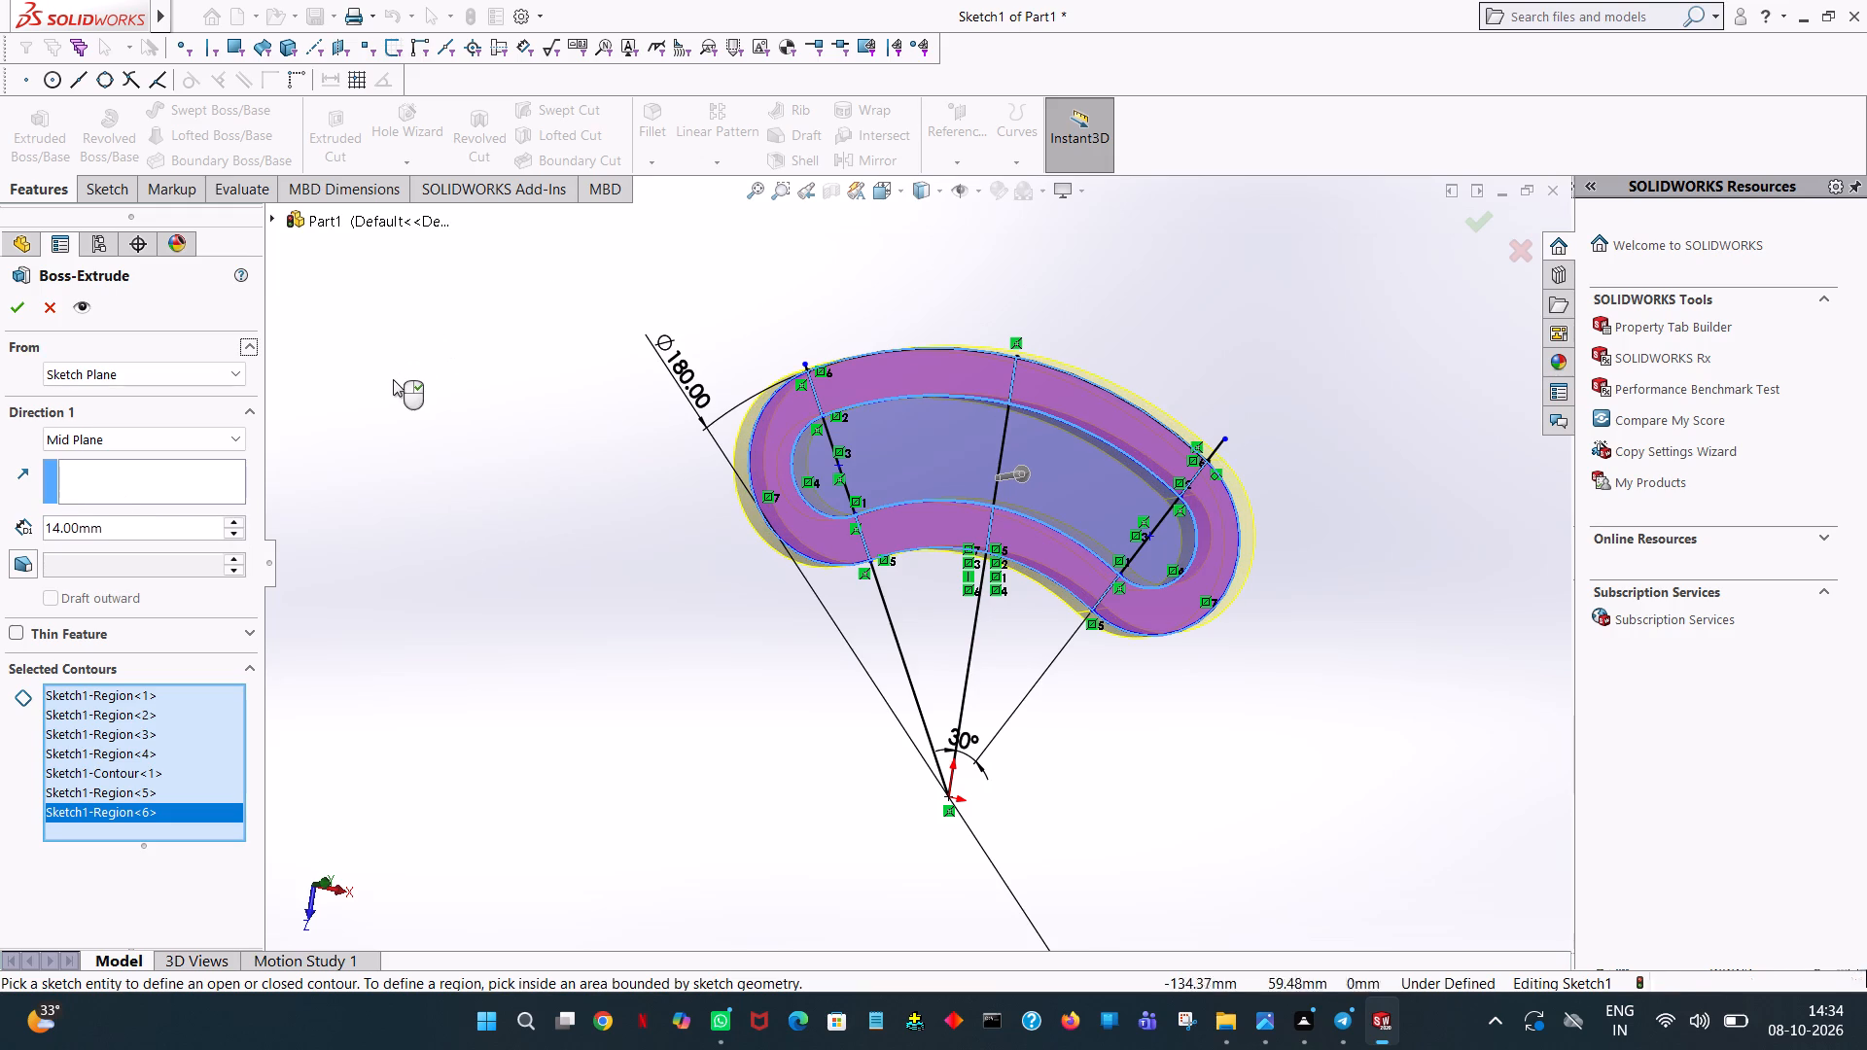
middle_drag(376, 564, 416, 191)
scroll(368, 356, up, 1)
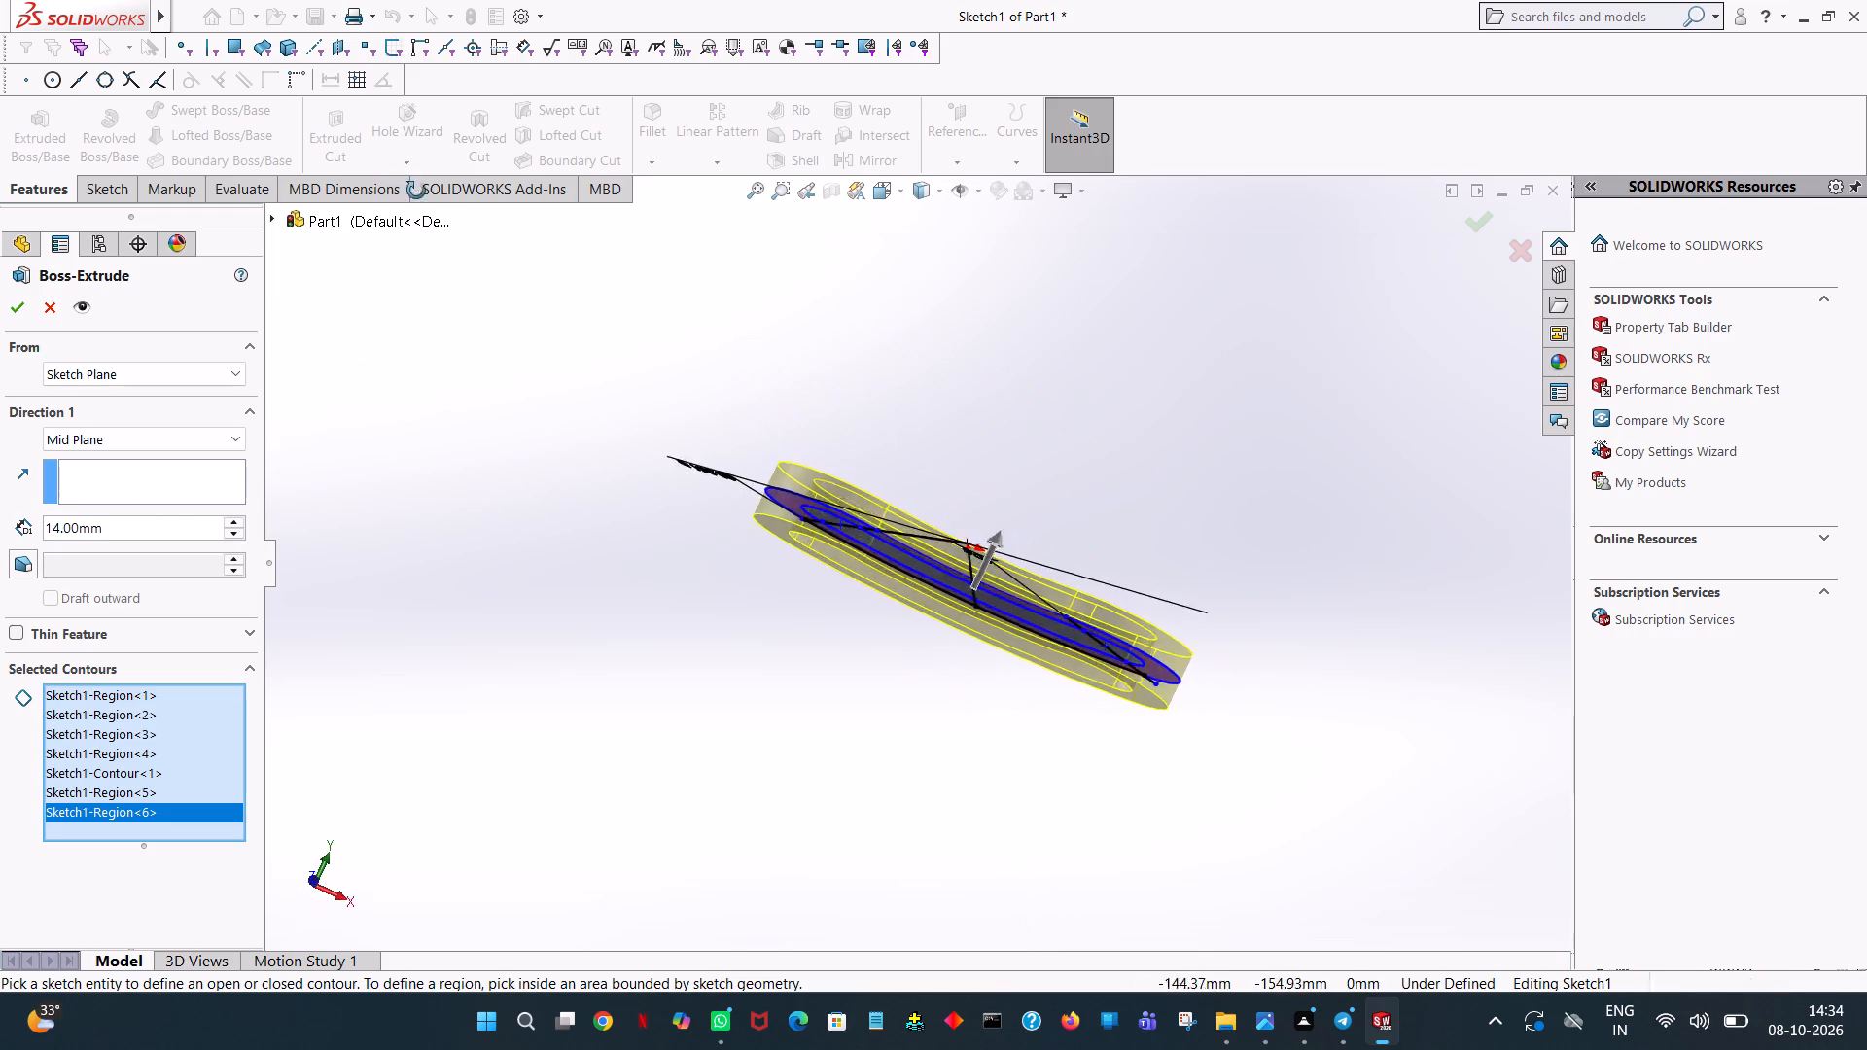
middle_drag(416, 191, 493, 341)
scroll(501, 341, up, 1)
click(6, 308)
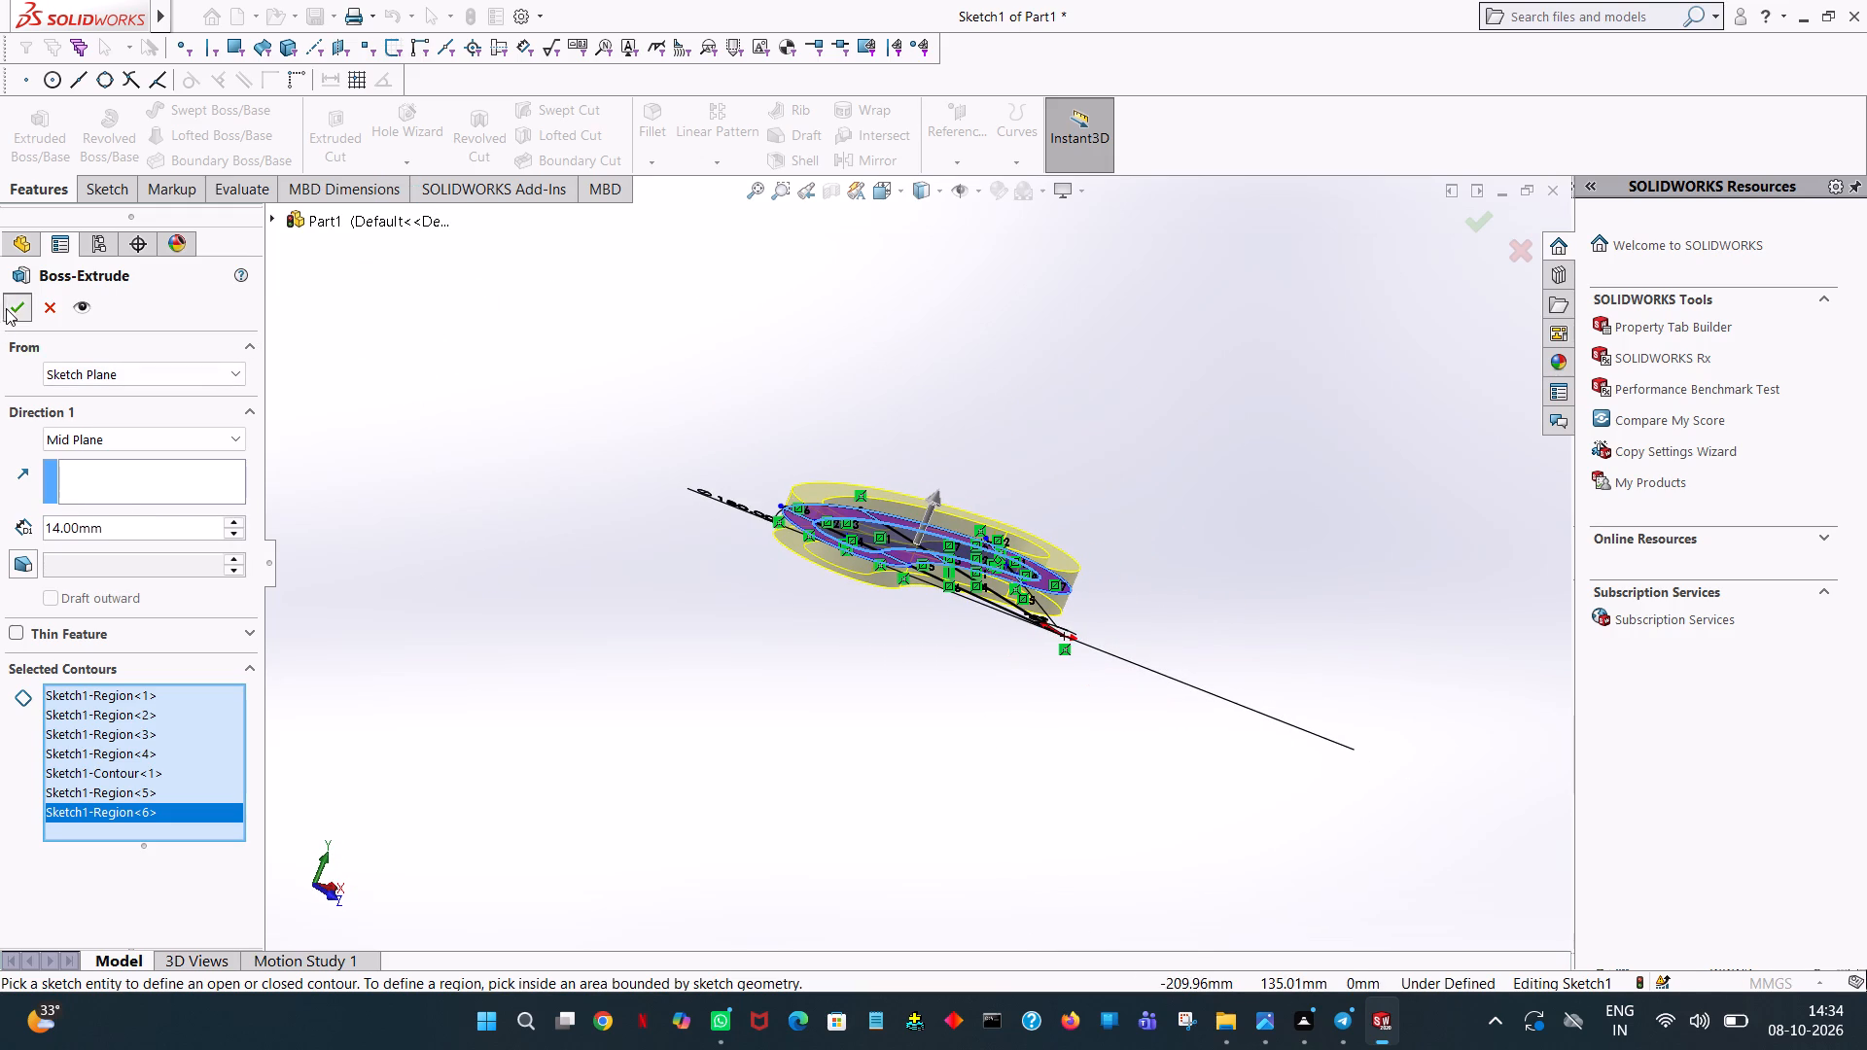
Examine the extruded curved slot body from several angles.
click(1087, 417)
middle_drag(1087, 417, 946, 663)
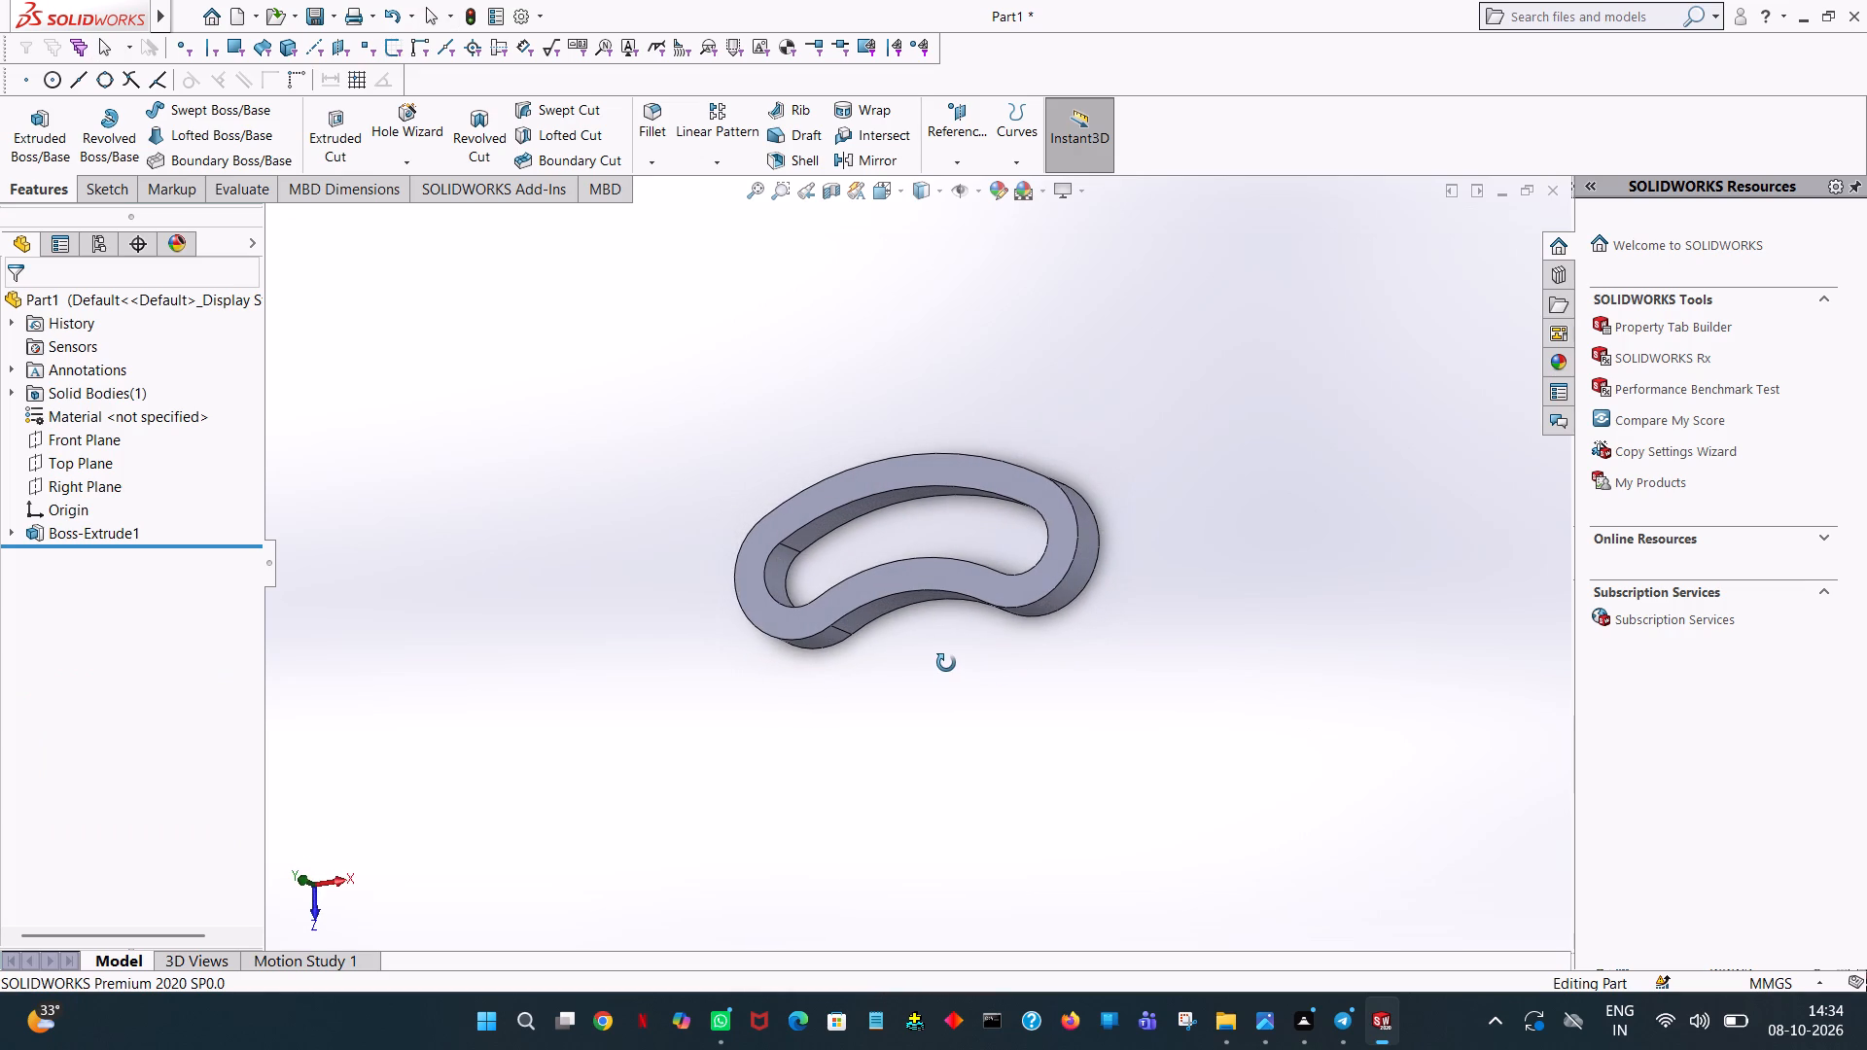
middle_drag(946, 663, 929, 650)
scroll(902, 616, up, 1)
middle_drag(1007, 610, 1073, 744)
scroll(1007, 610, up, 1)
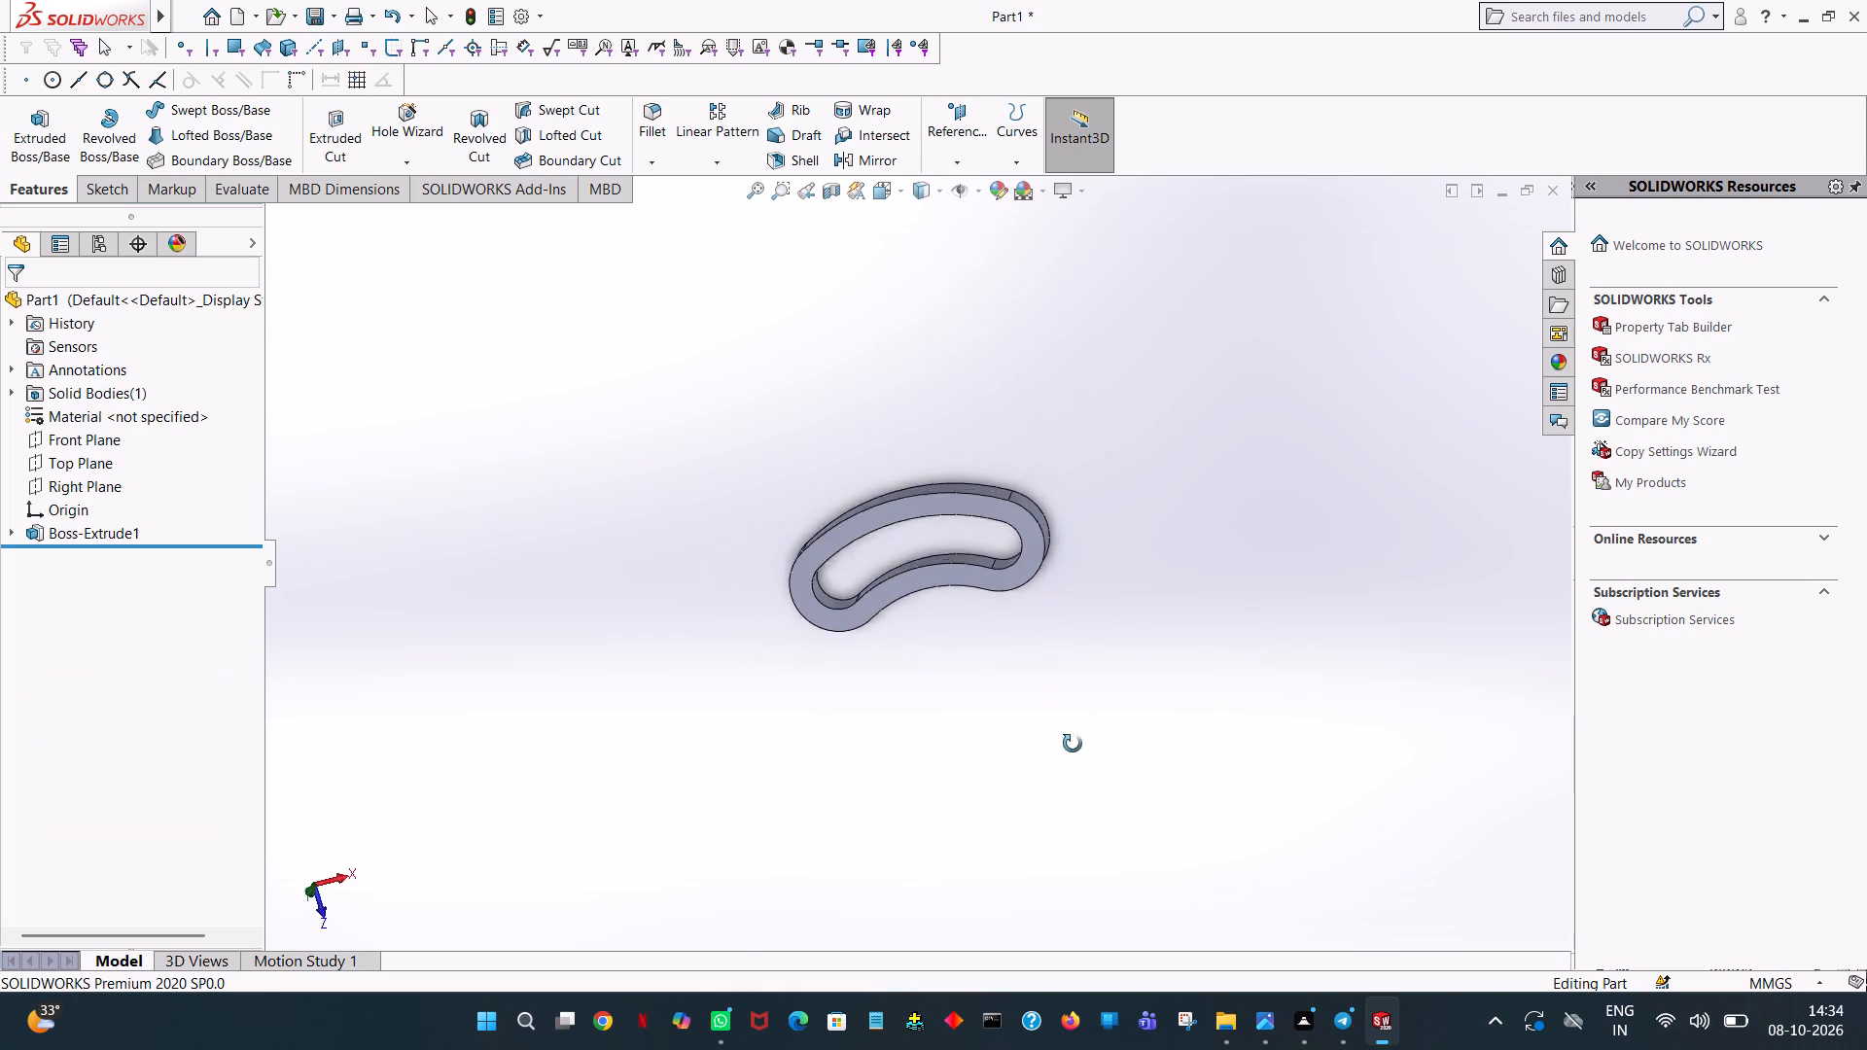
middle_drag(1073, 744, 1079, 844)
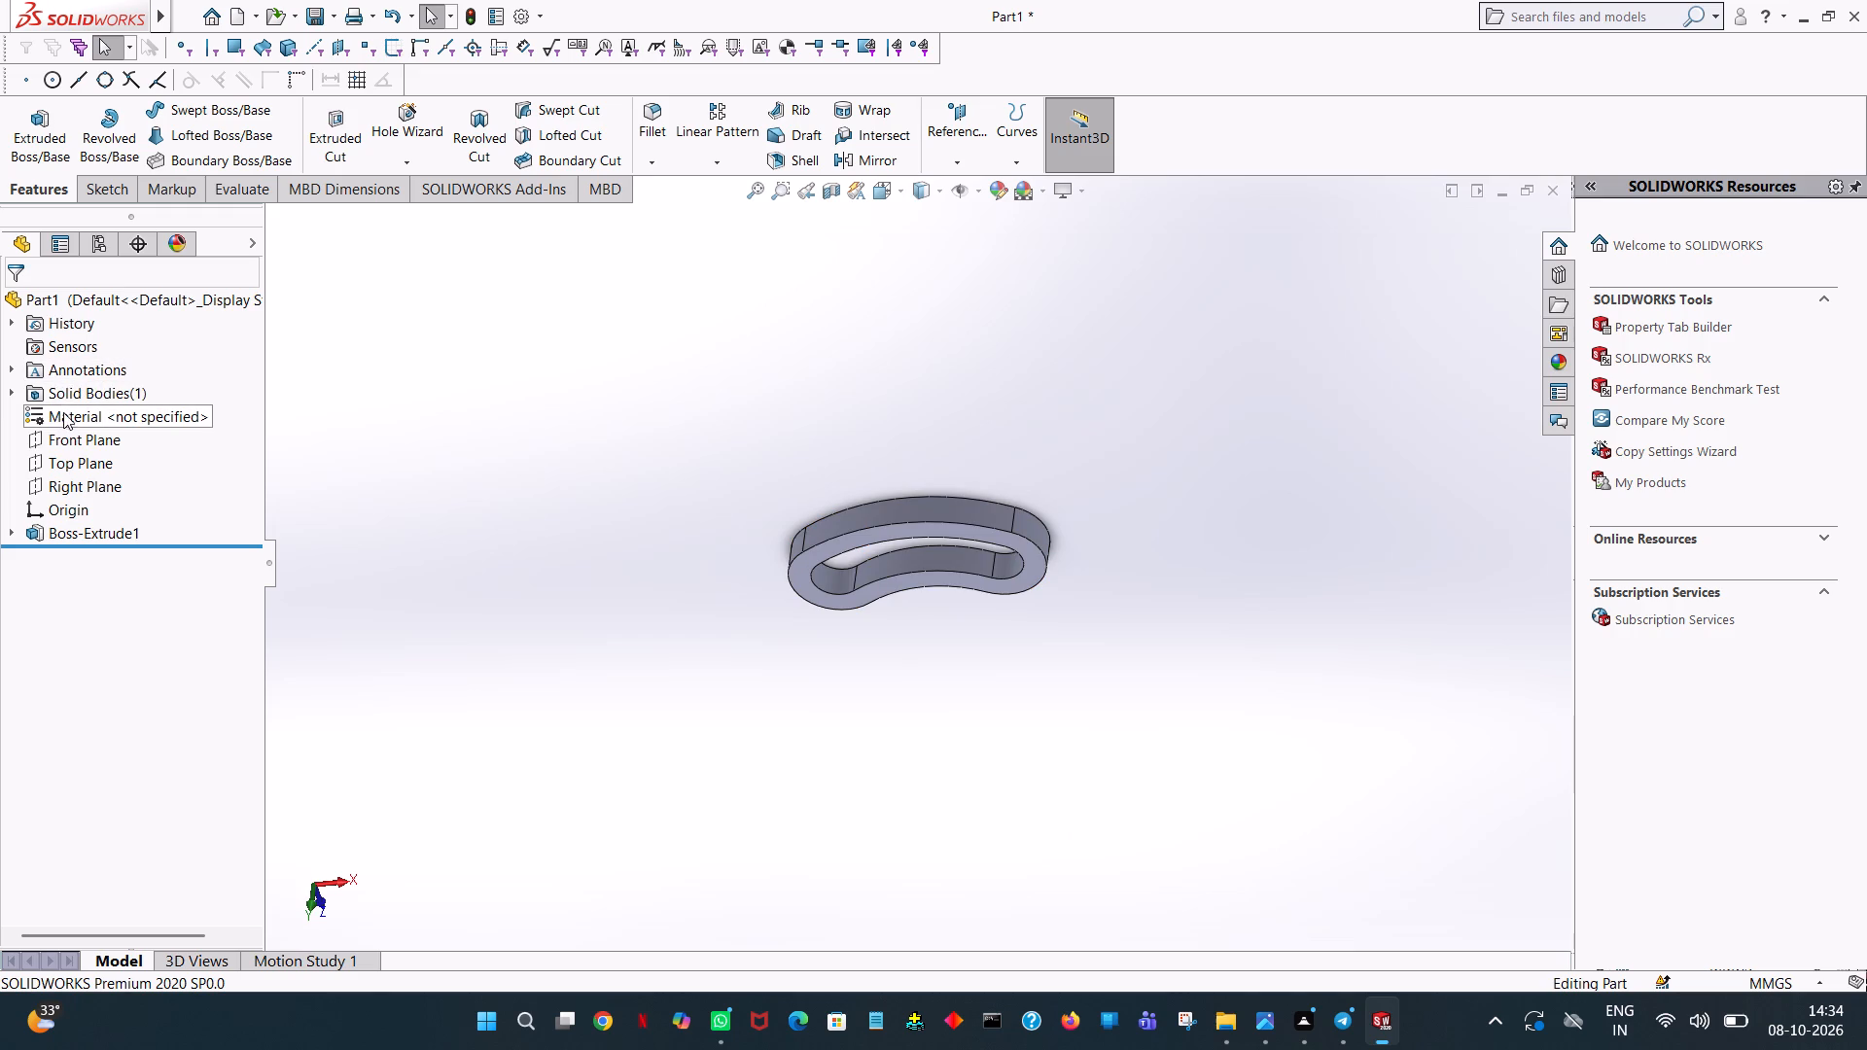
Start a new sketch on the Top Plane and view it normal to the plane.
click(53, 457)
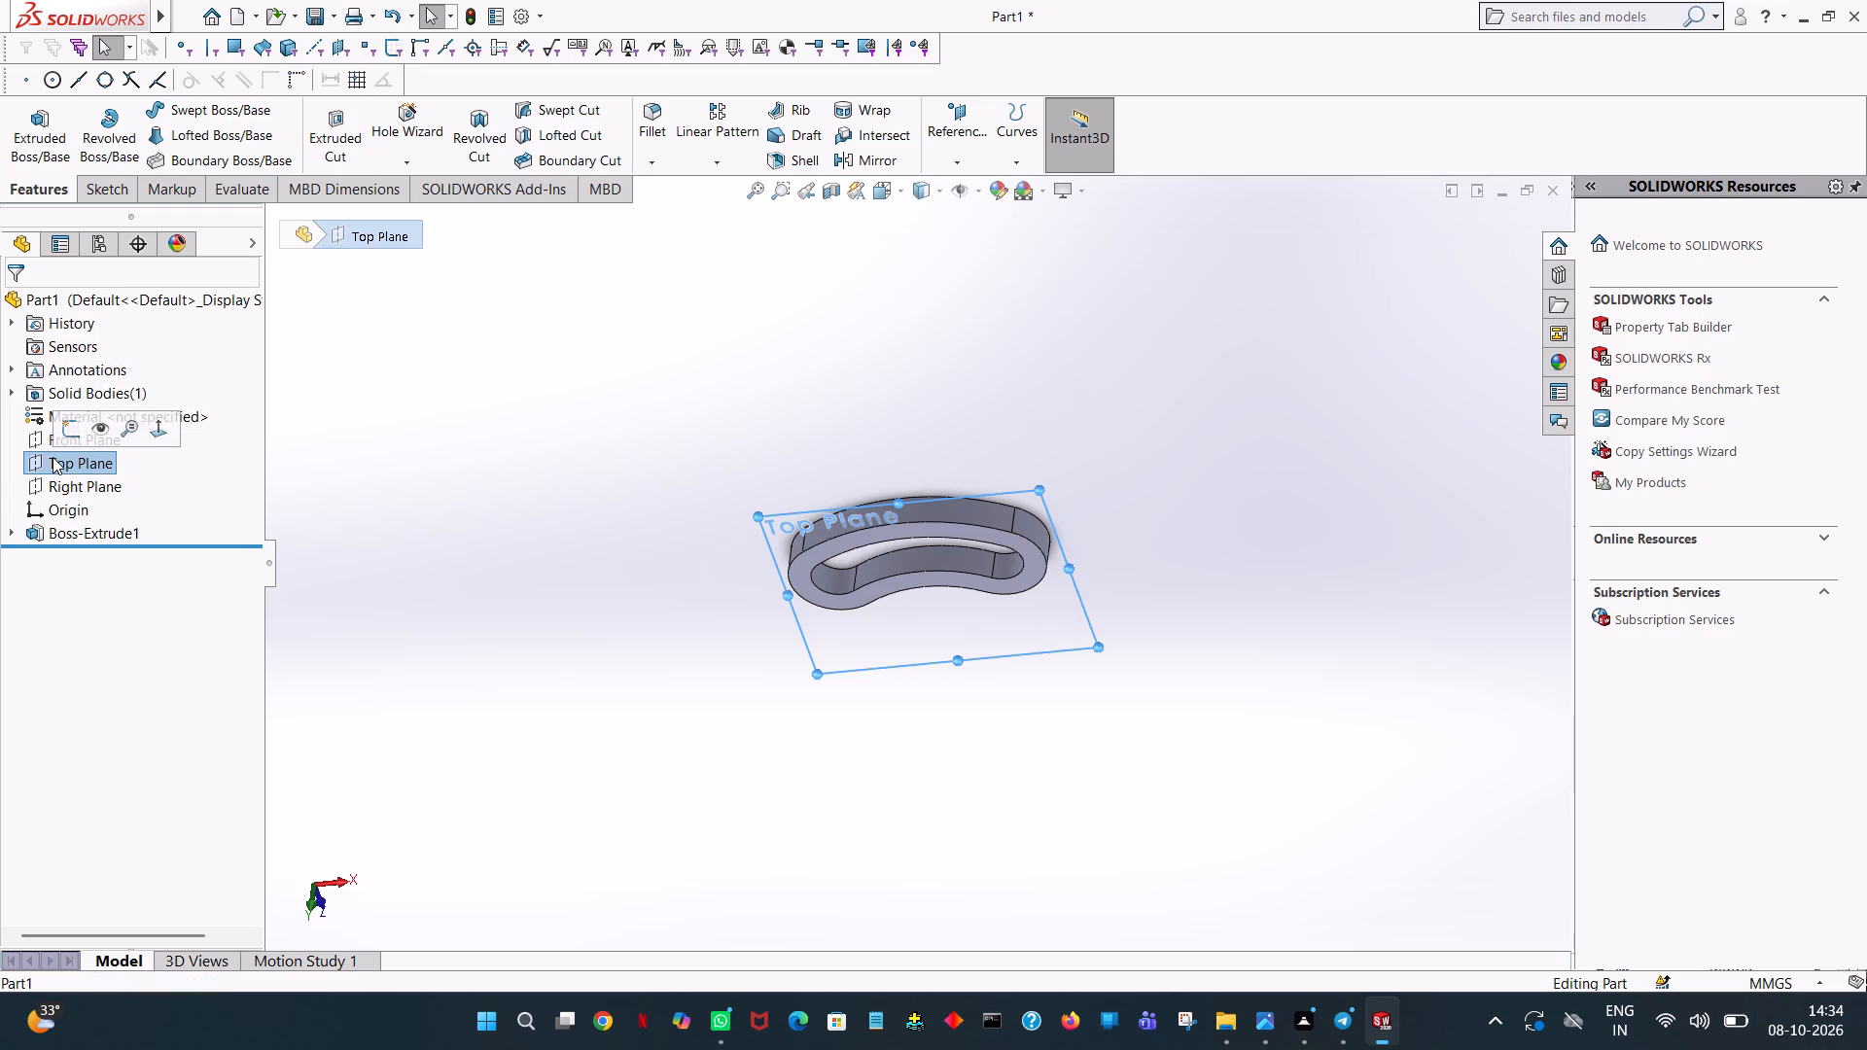
middle_drag(630, 437, 734, 13)
scroll(630, 437, up, 1)
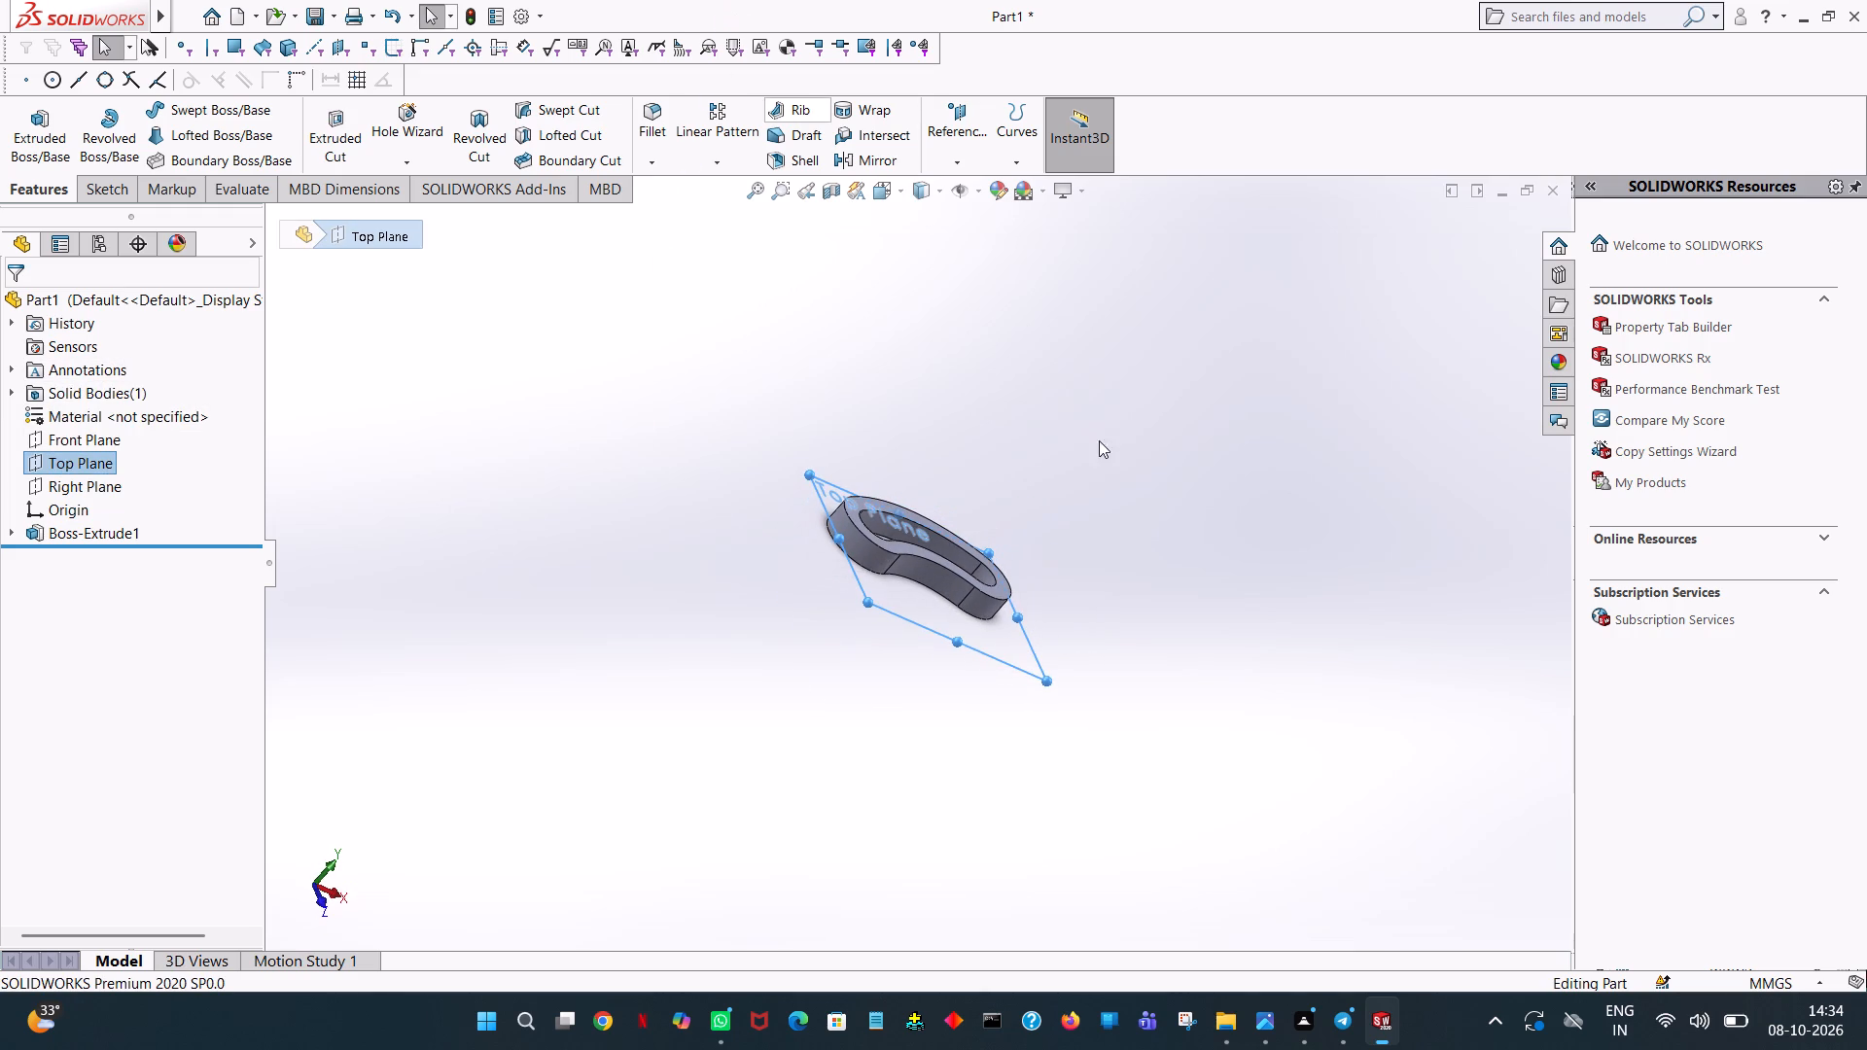
middle_drag(1176, 498, 1124, 335)
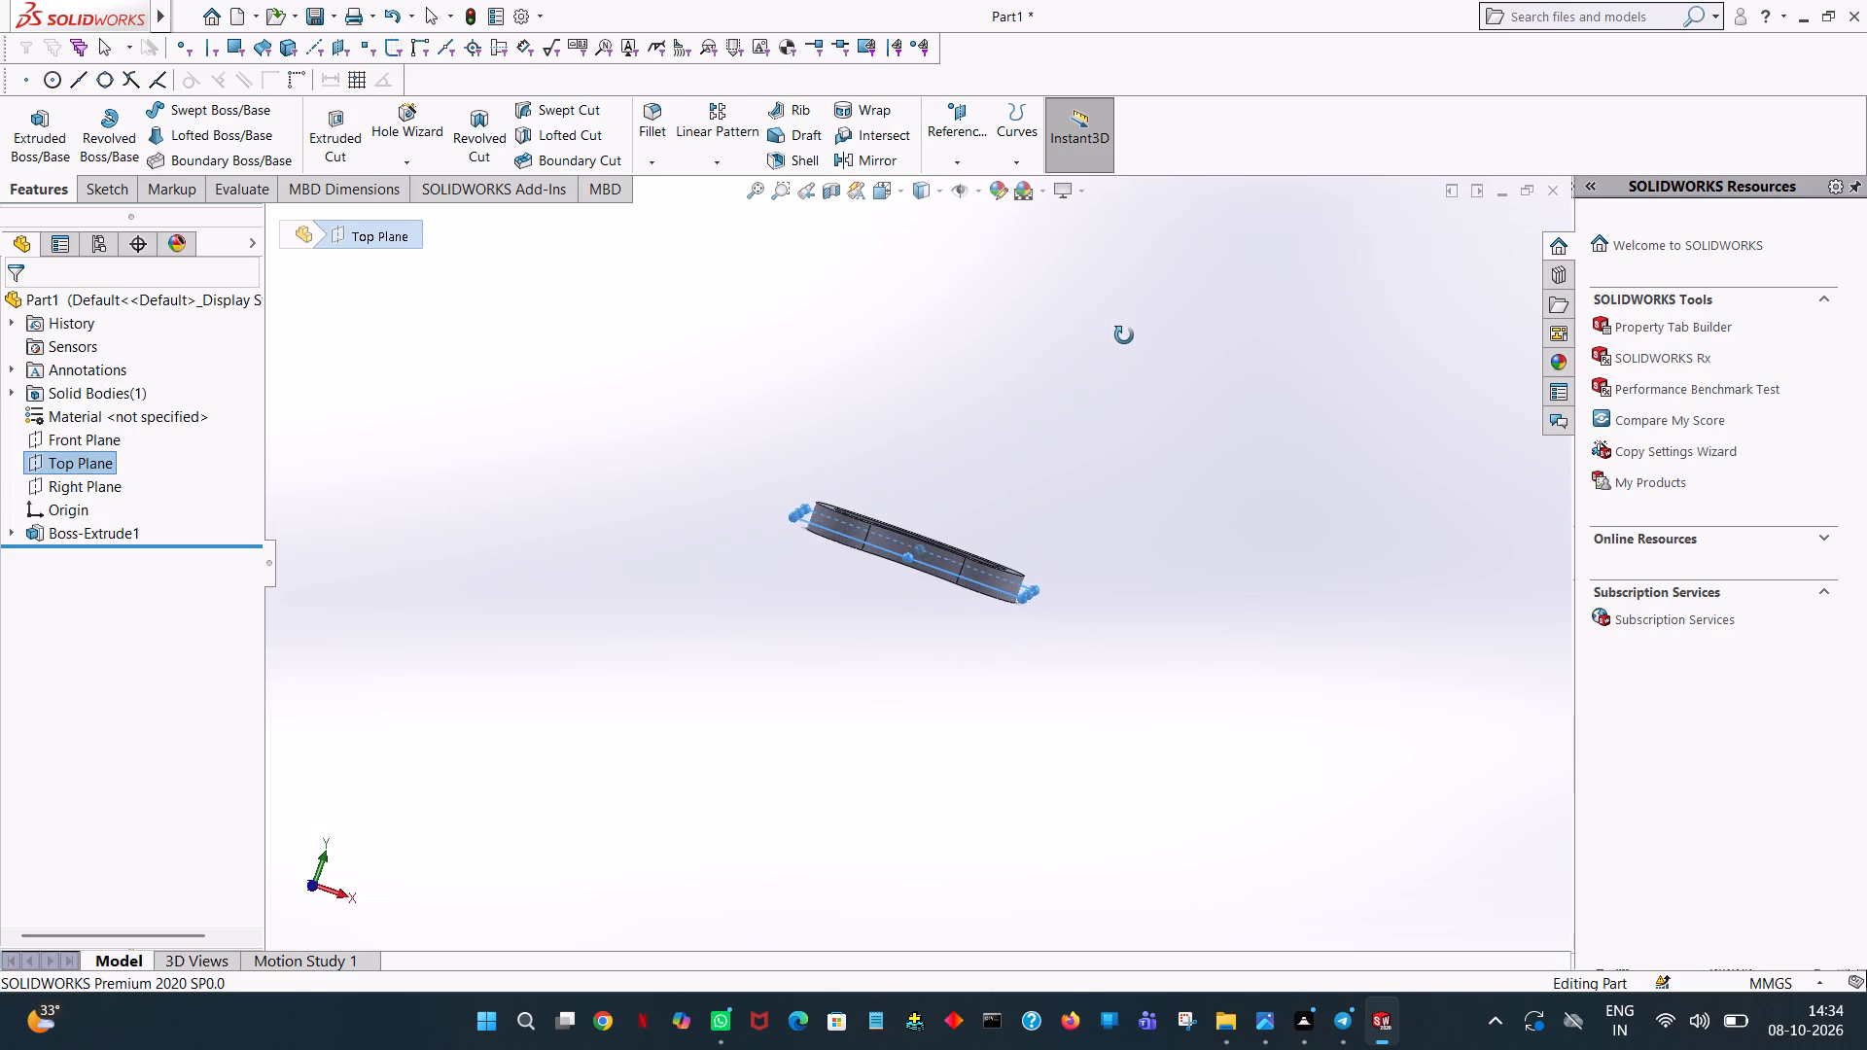
middle_drag(1124, 335, 1113, 757)
scroll(1113, 757, up, 1)
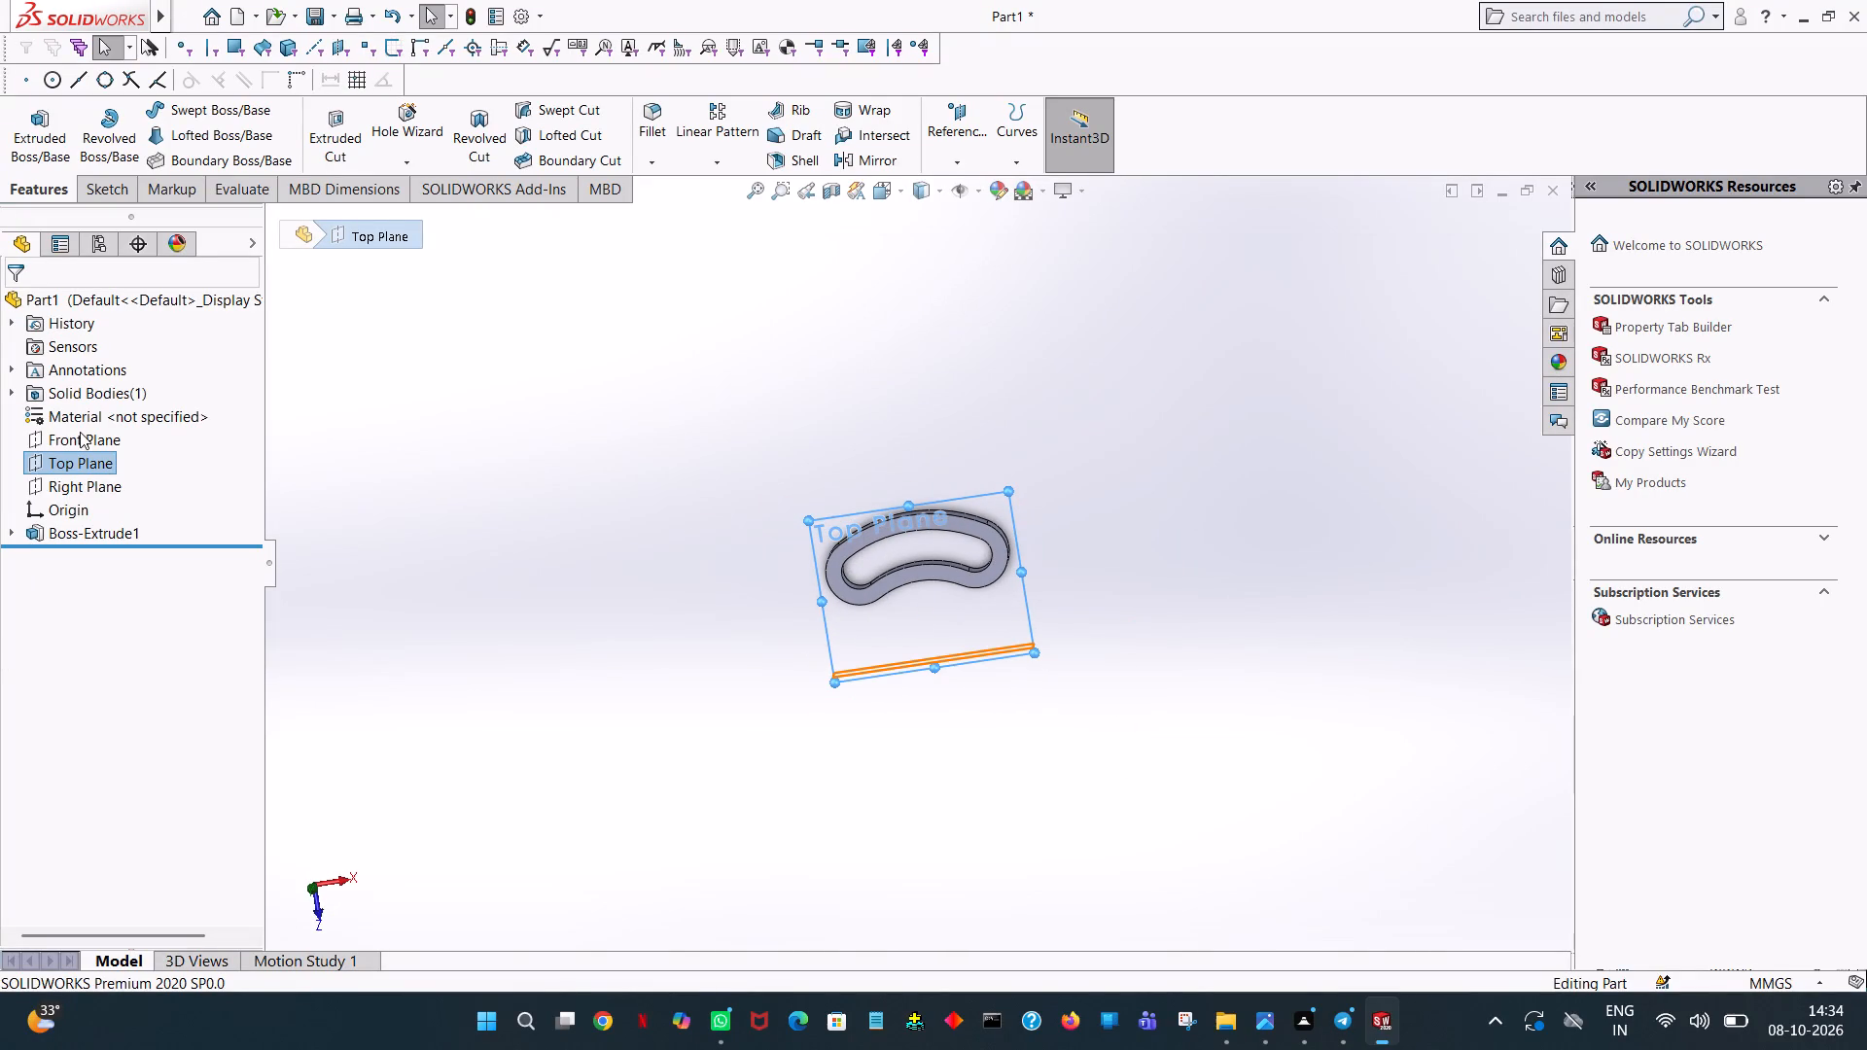
click(54, 467)
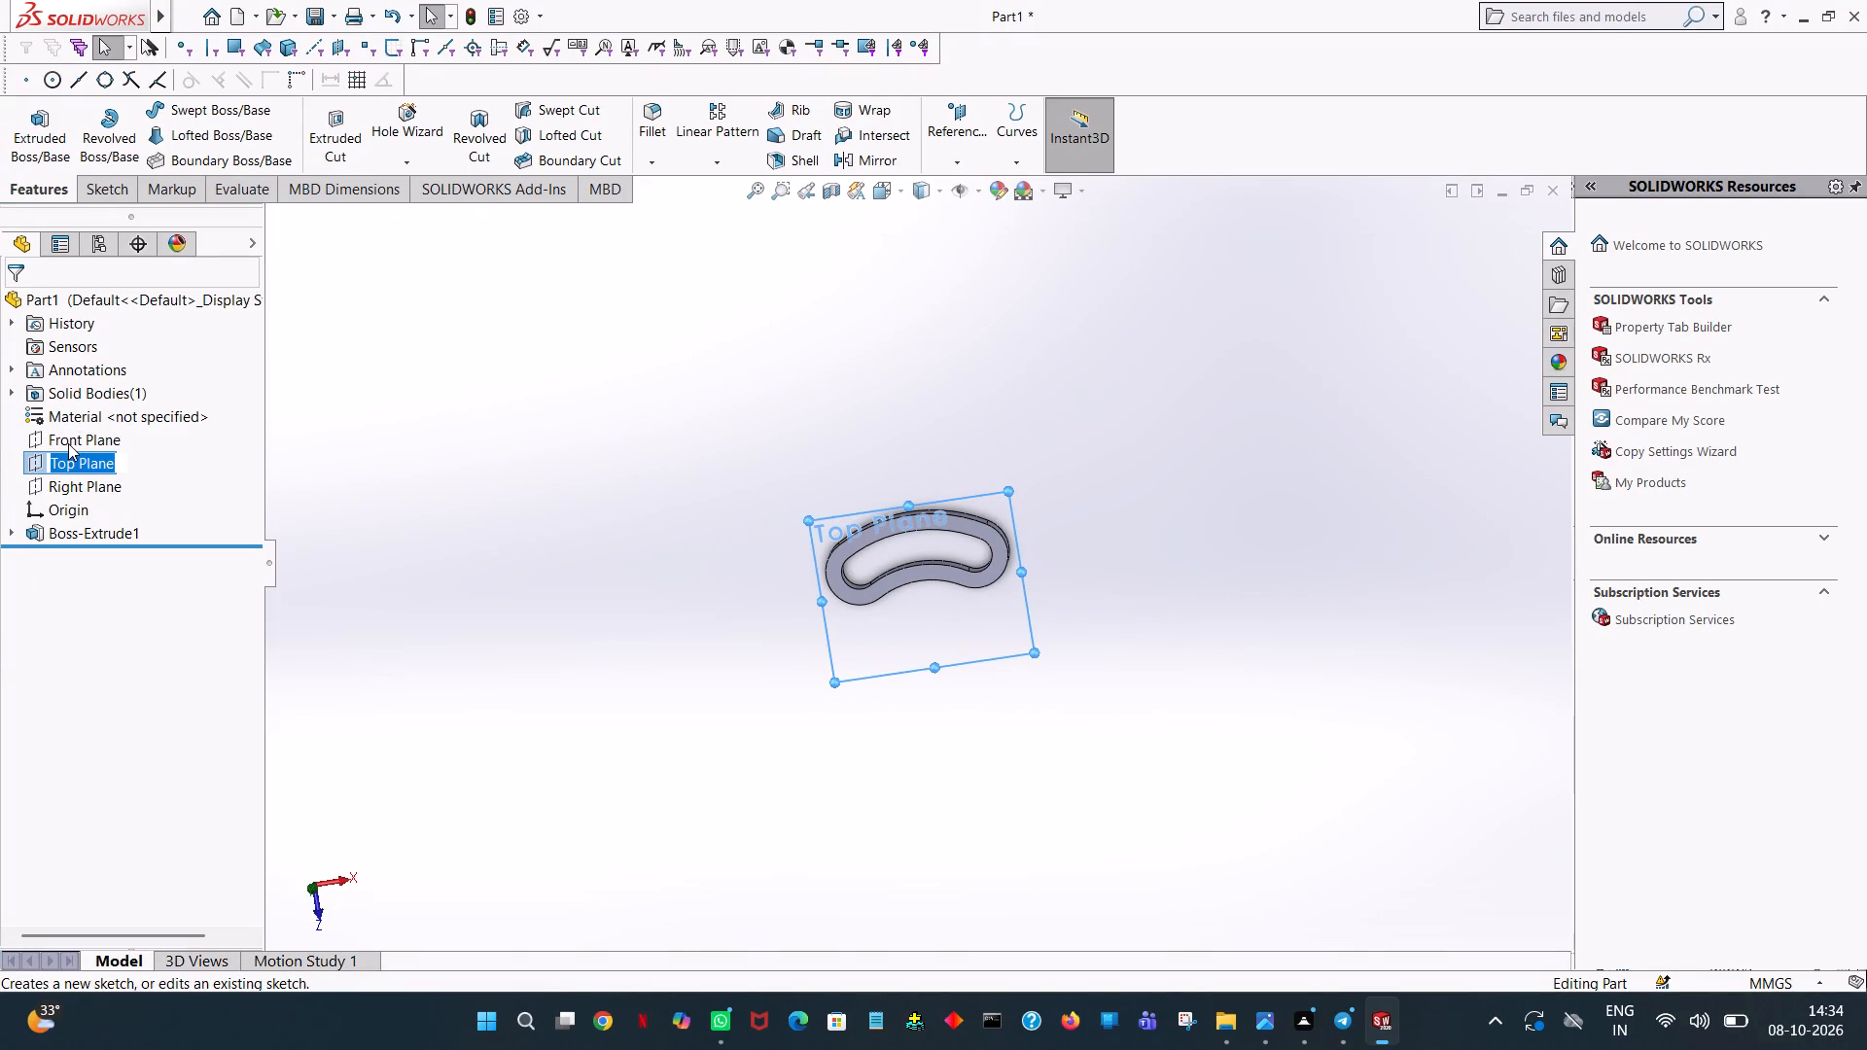
click(61, 474)
click(63, 464)
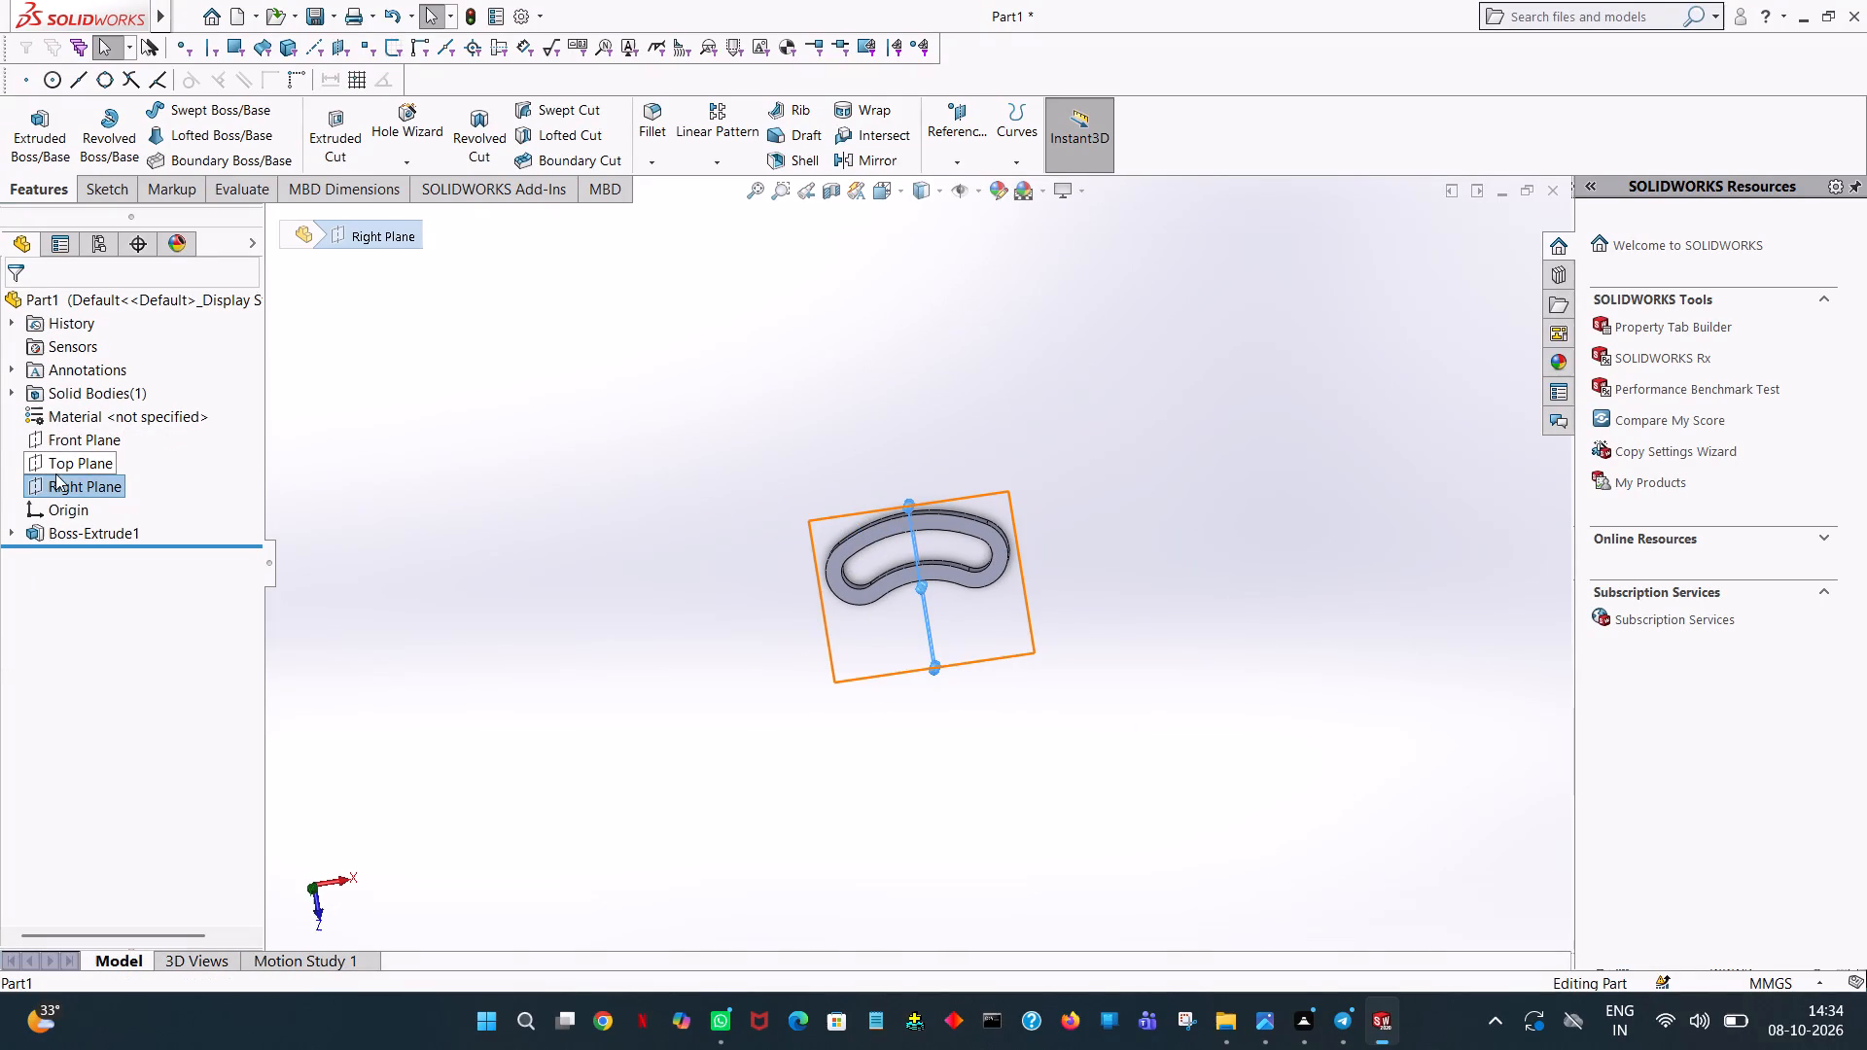
click(58, 464)
click(66, 438)
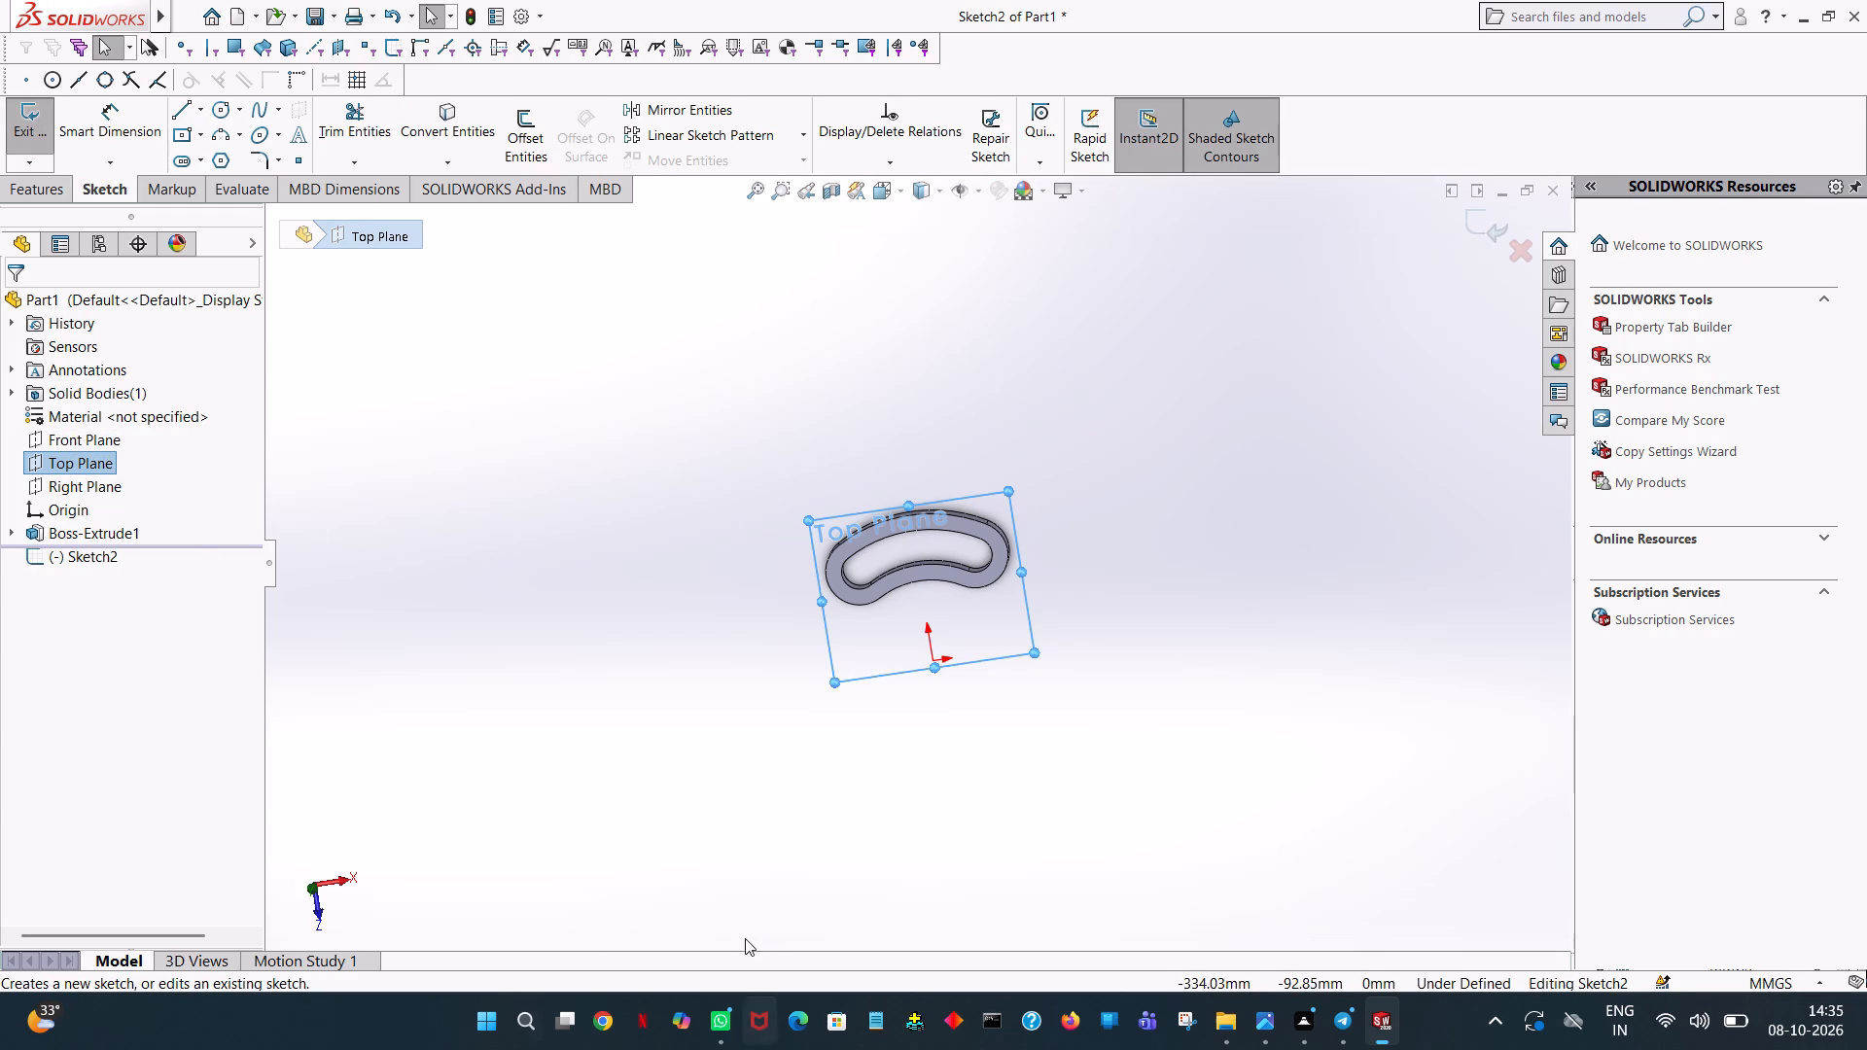
click(901, 189)
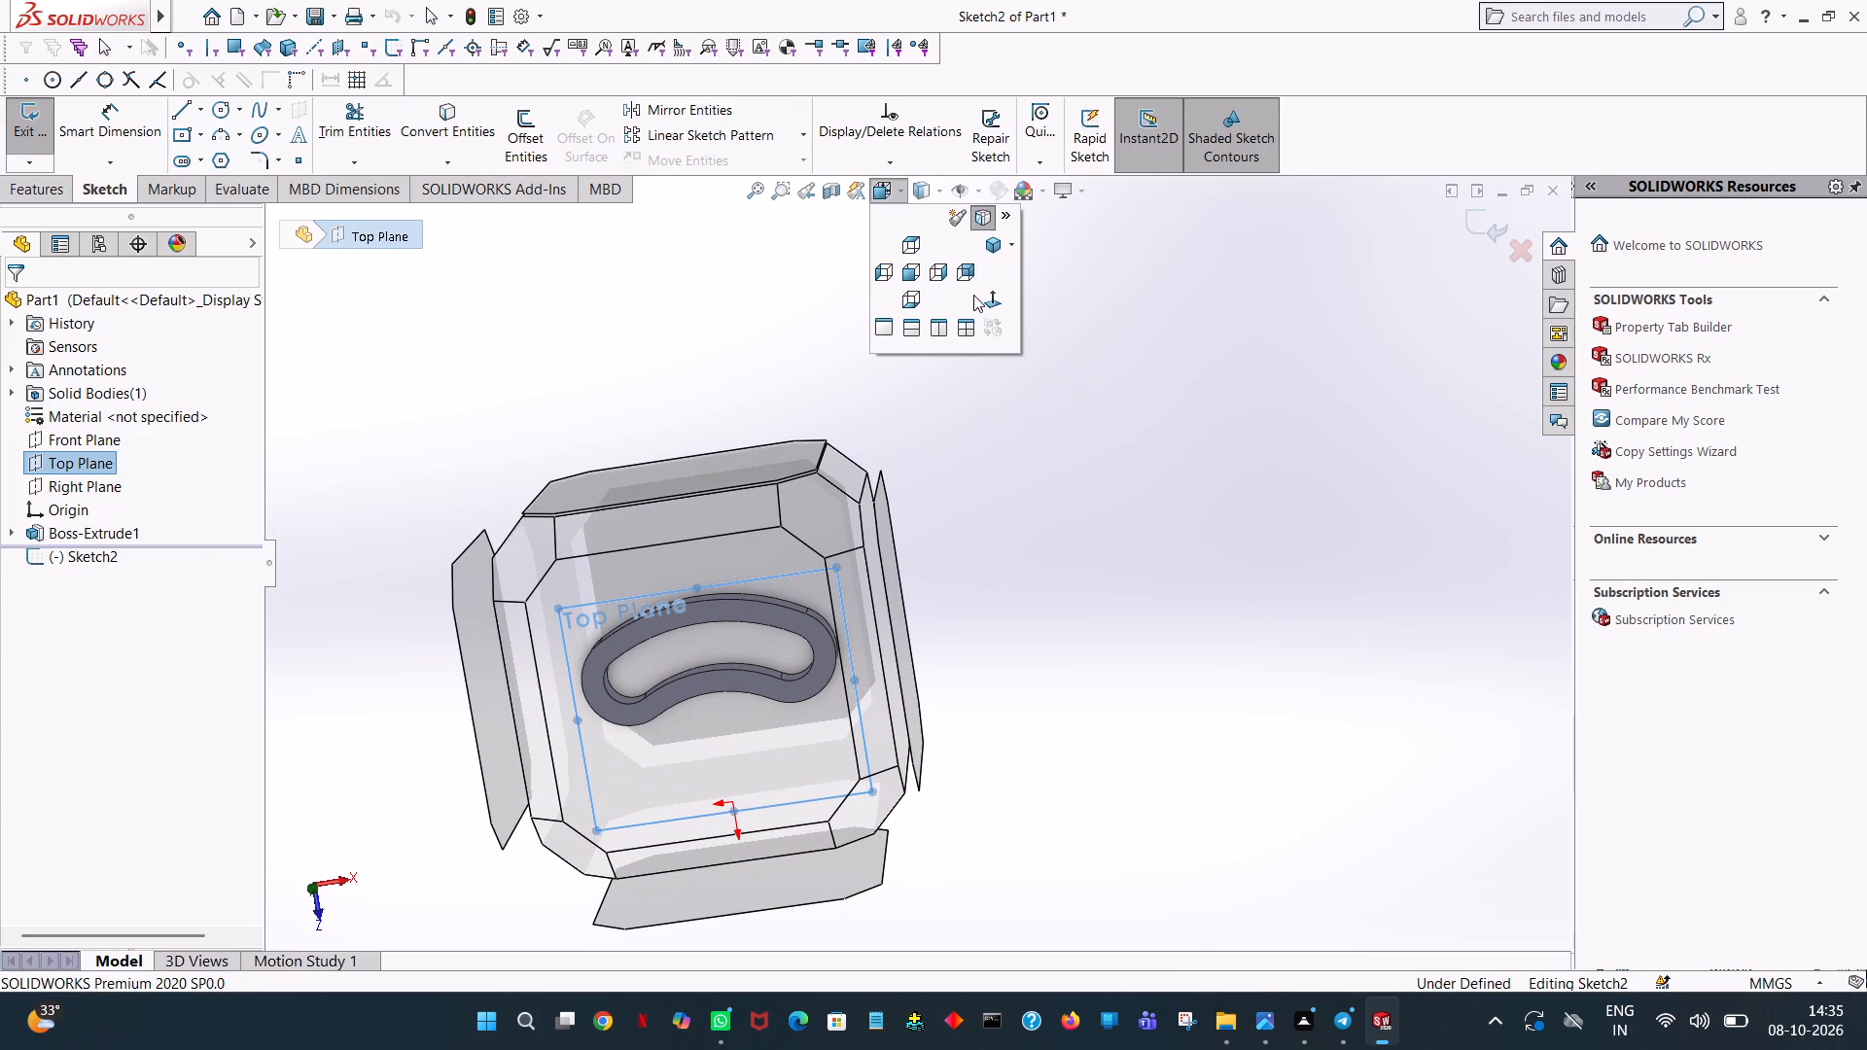
click(992, 298)
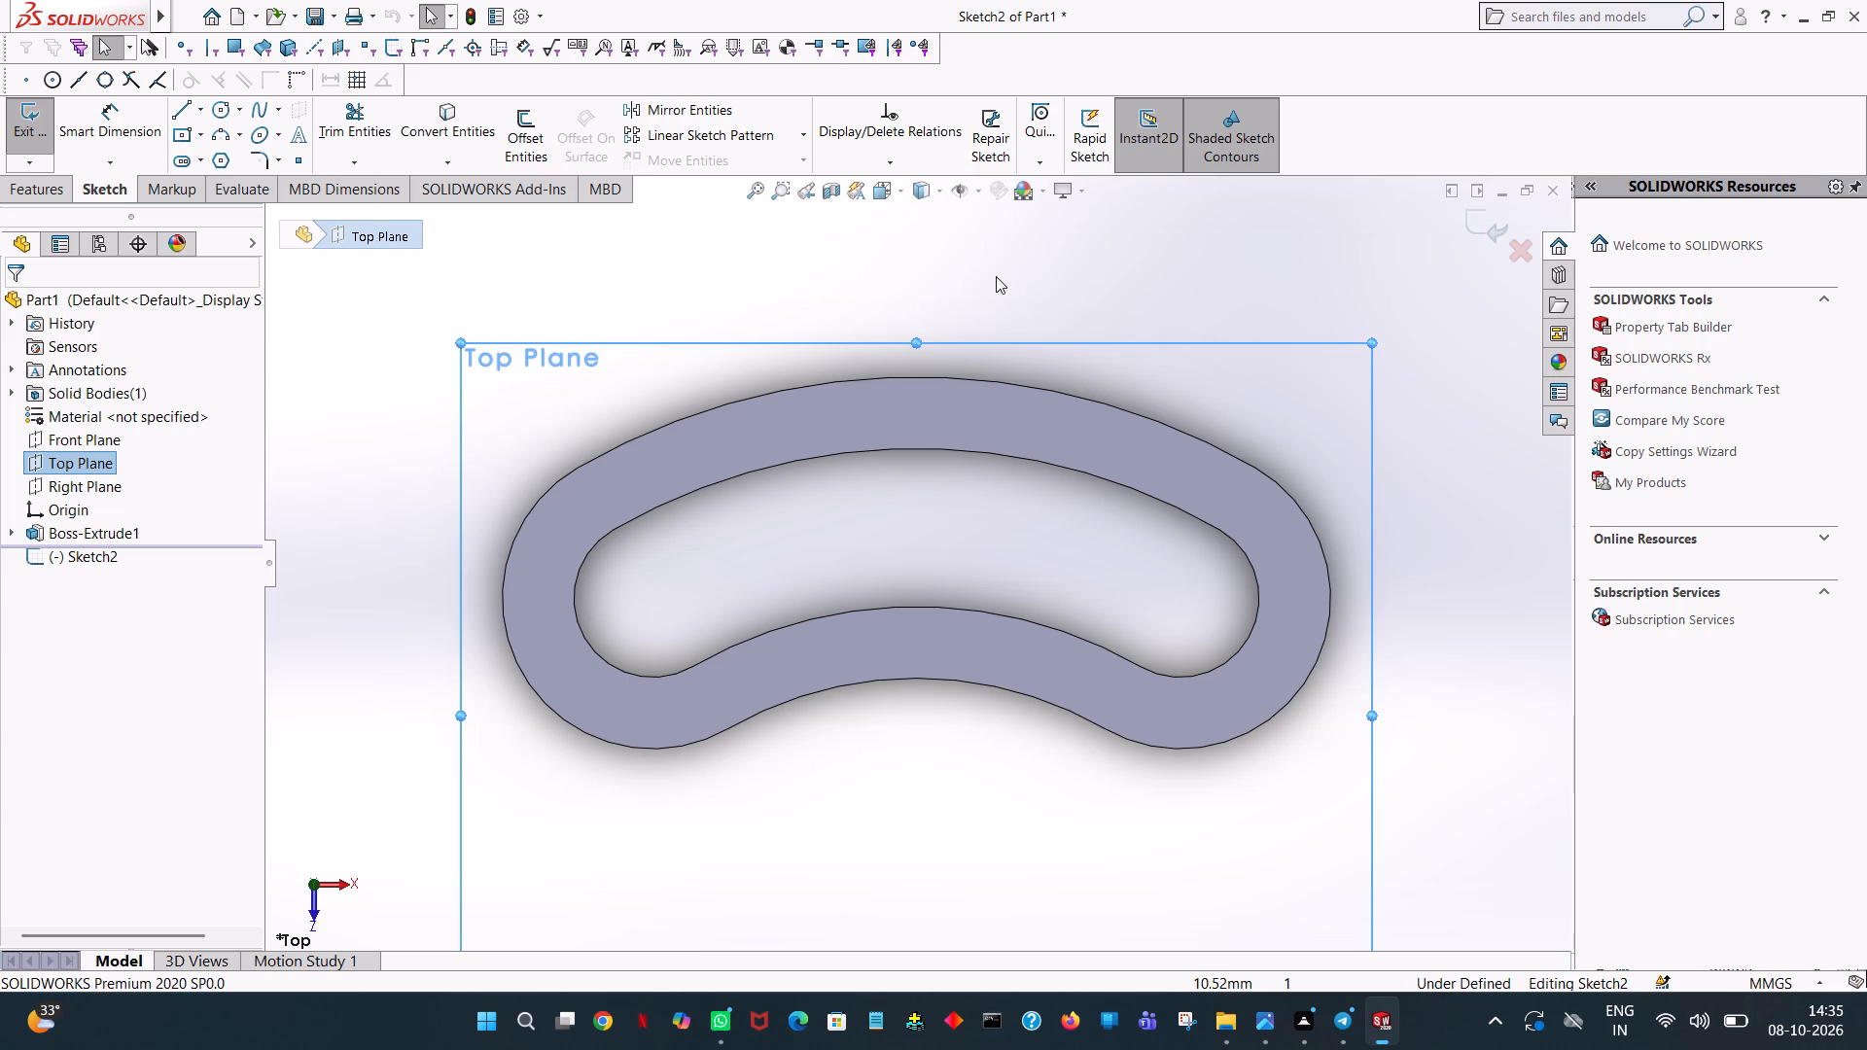
scroll(1216, 509, down, 1)
scroll(1225, 533, up, 5)
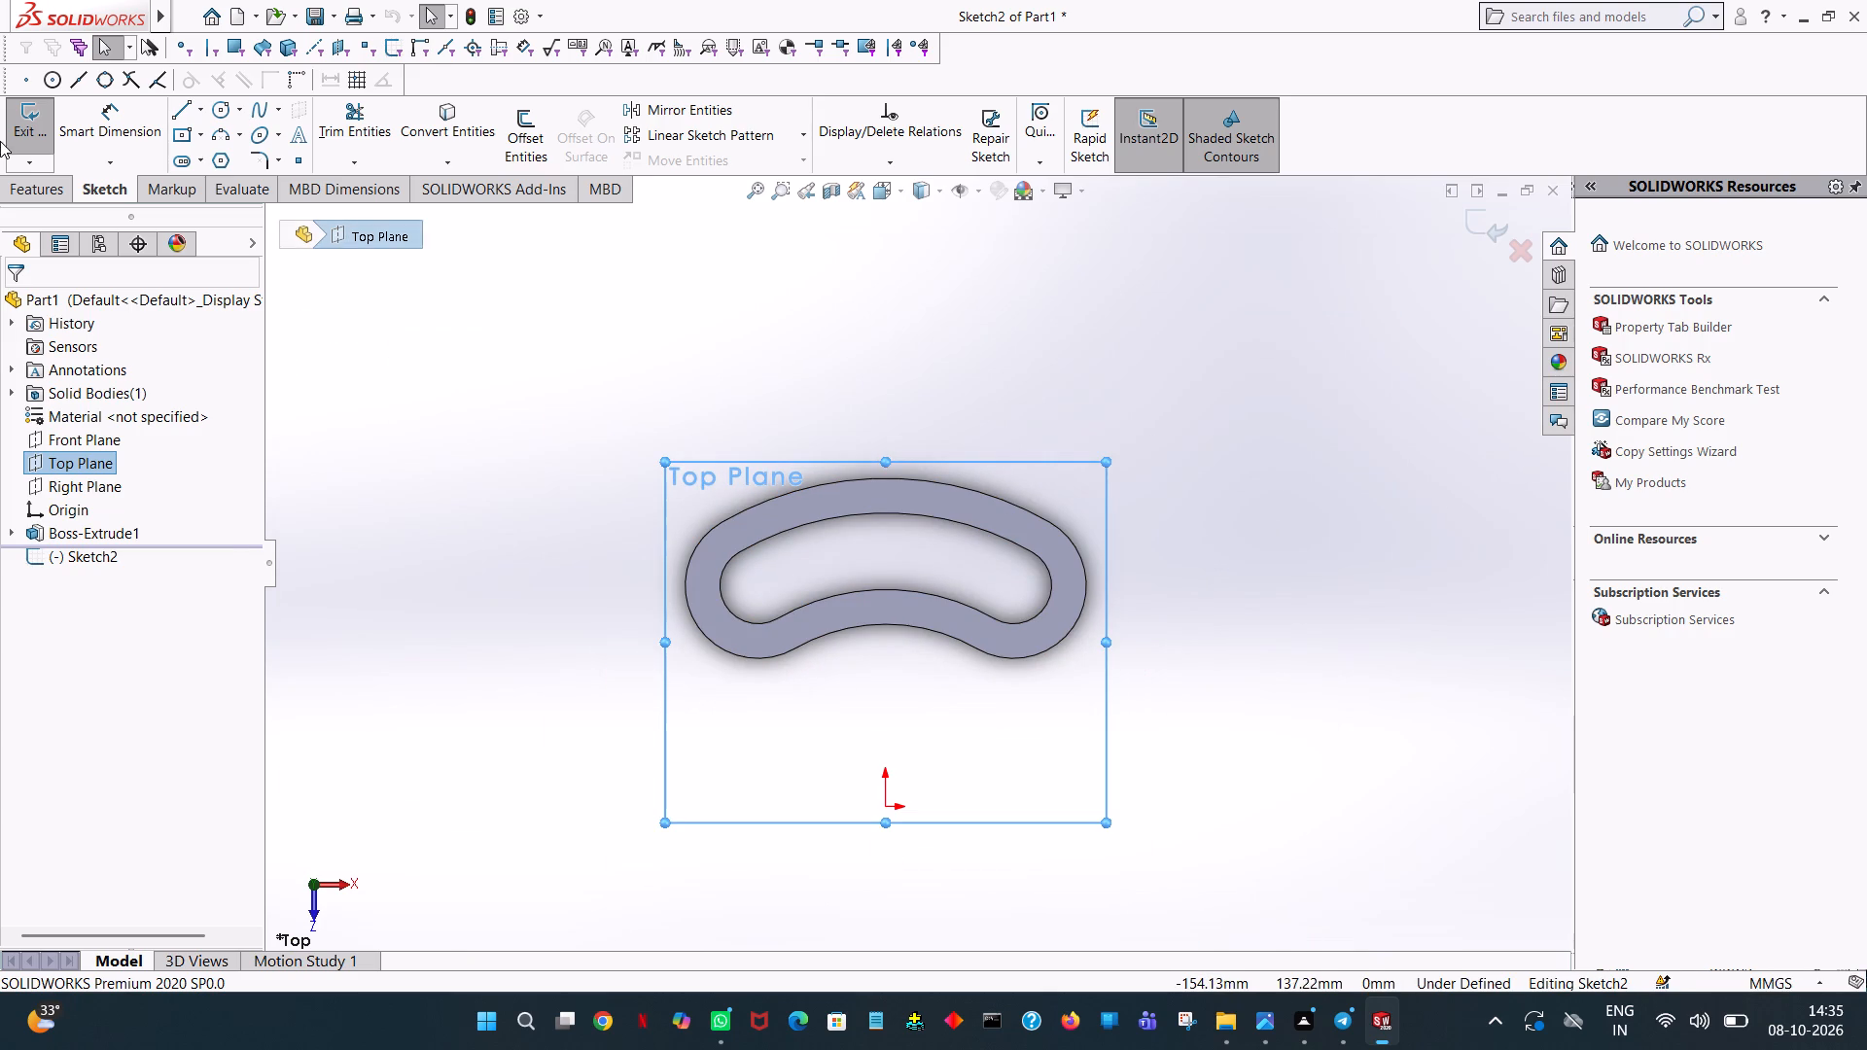
click(678, 292)
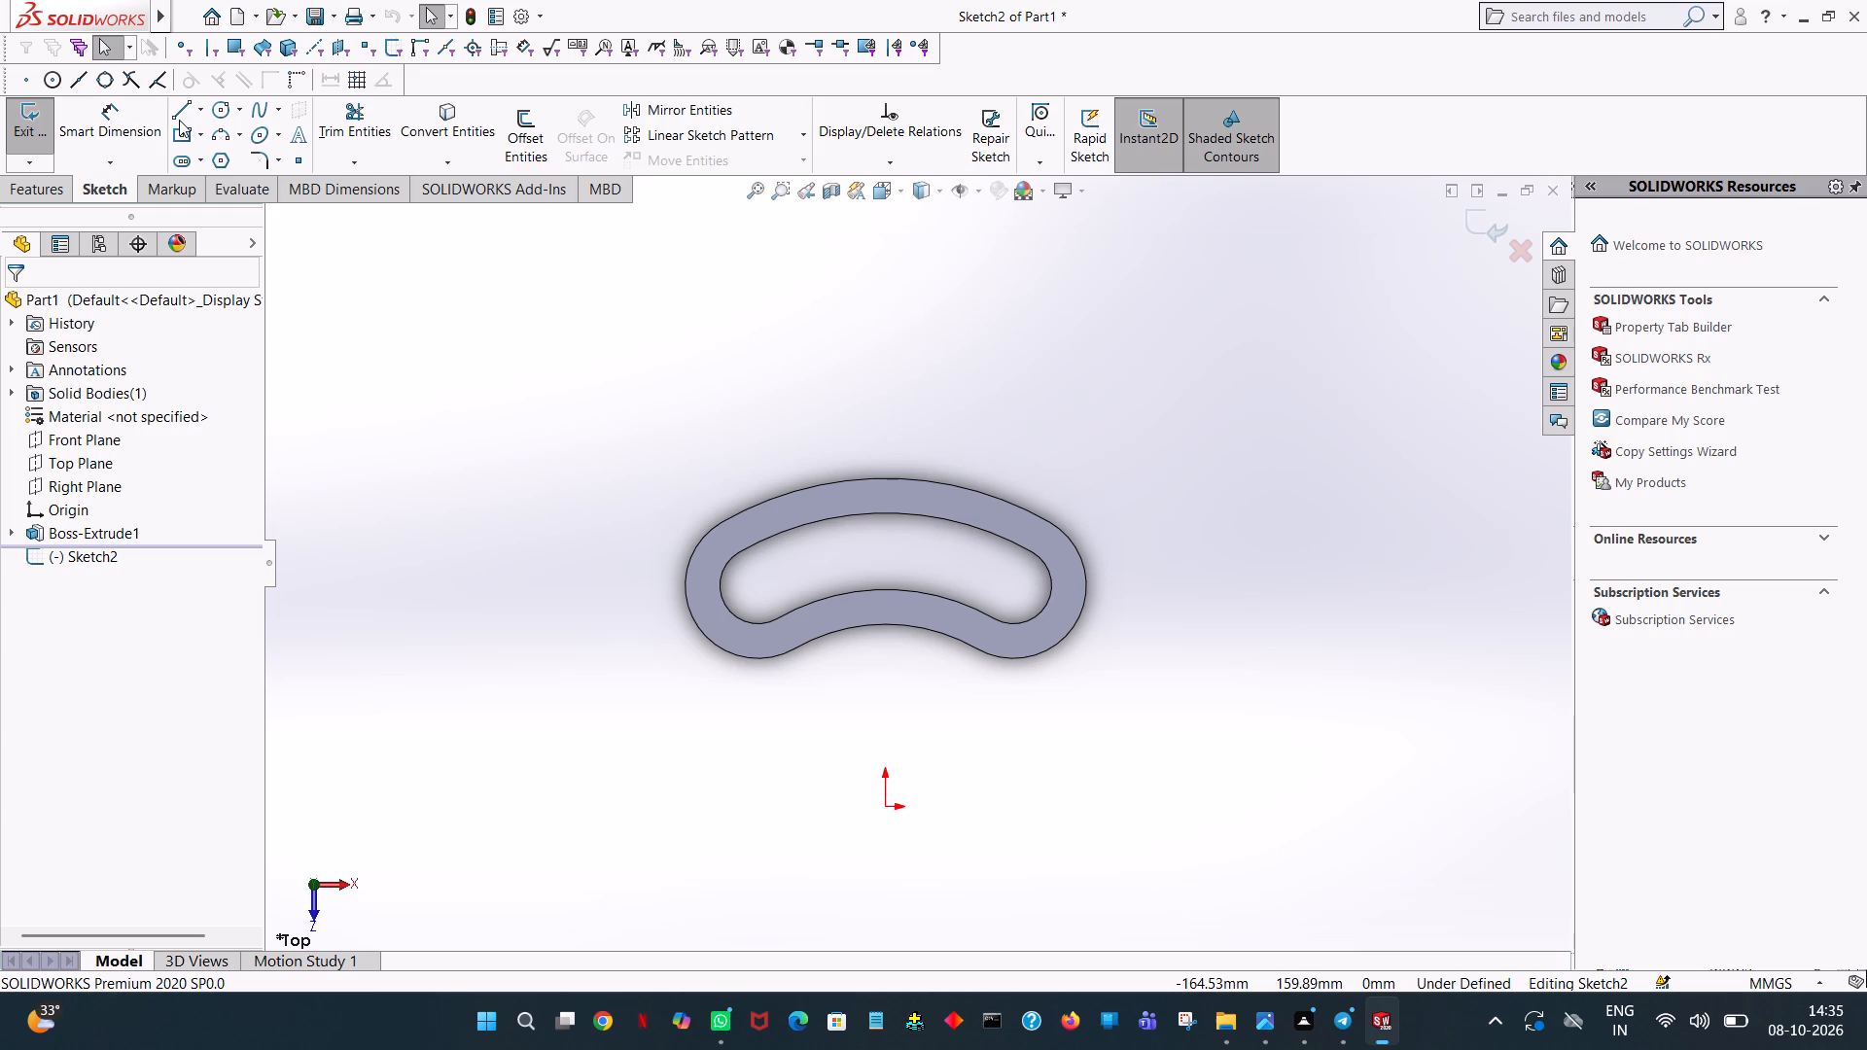
Sketch a 55 mm horizontal line from the origin in the positive X direction.
click(179, 111)
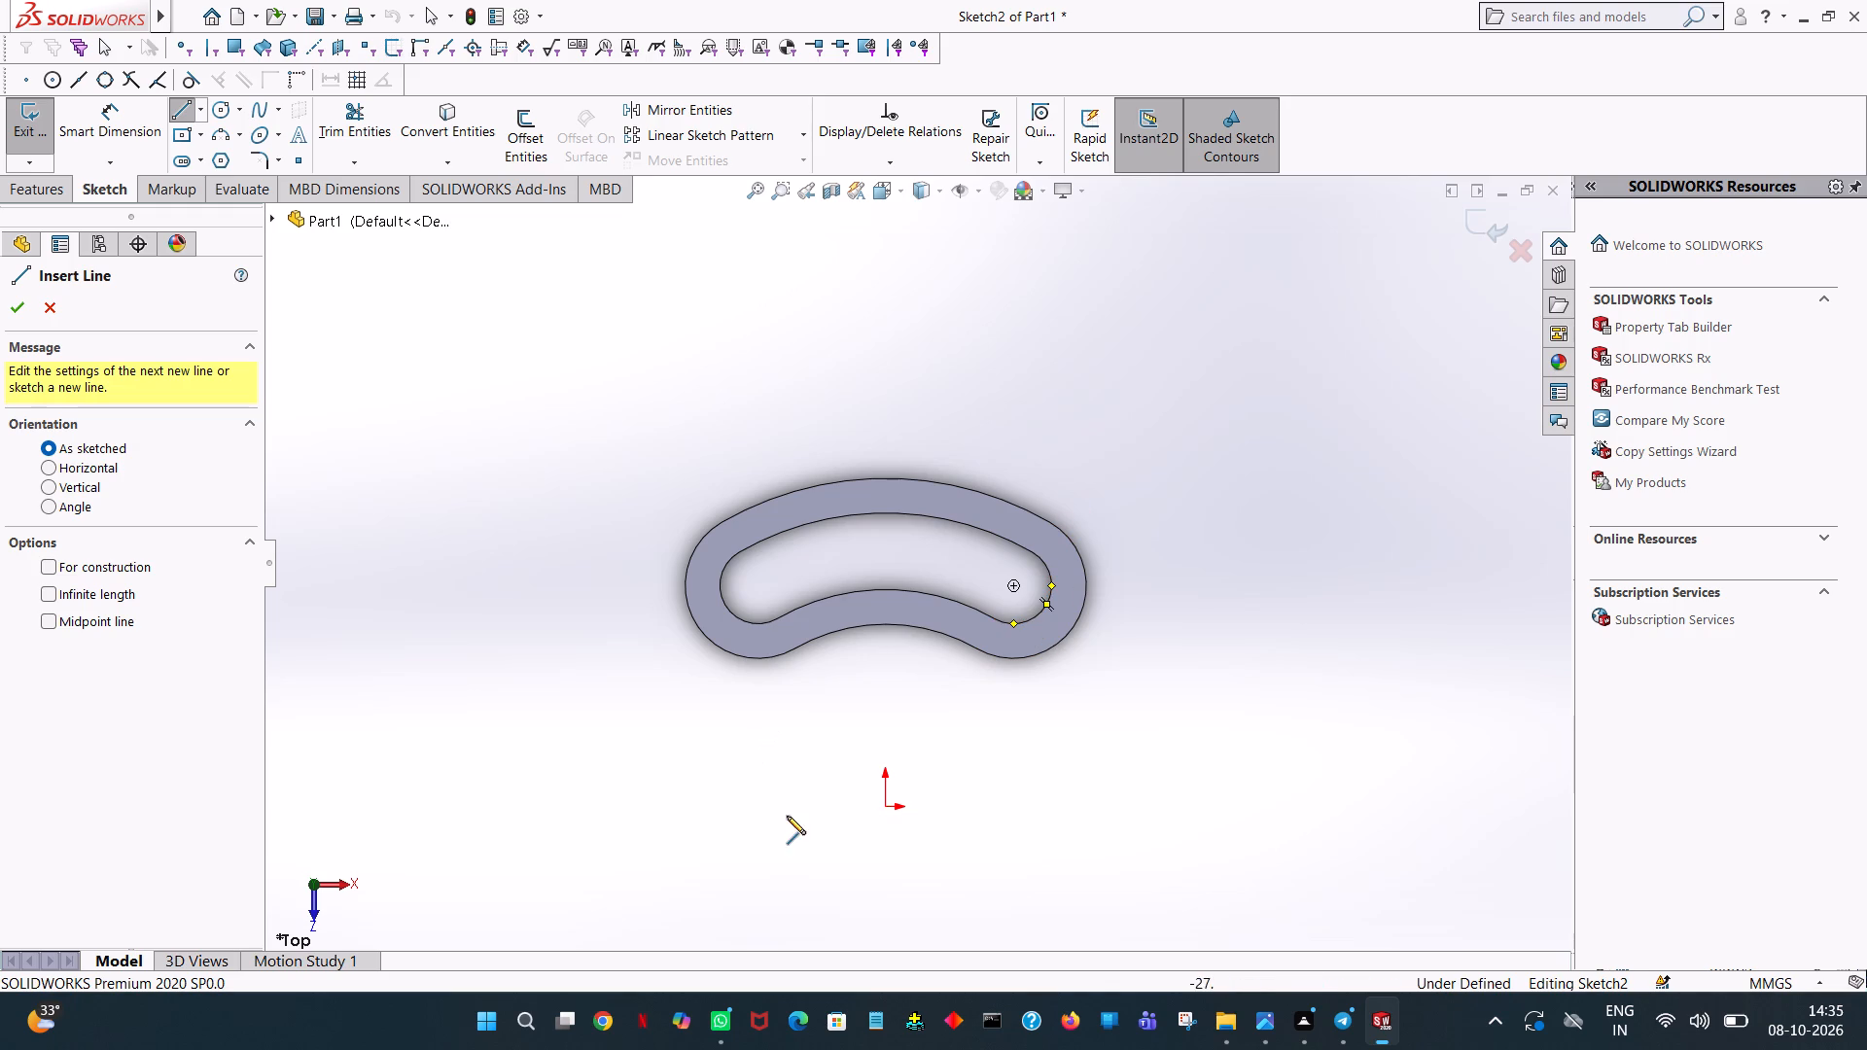
click(883, 807)
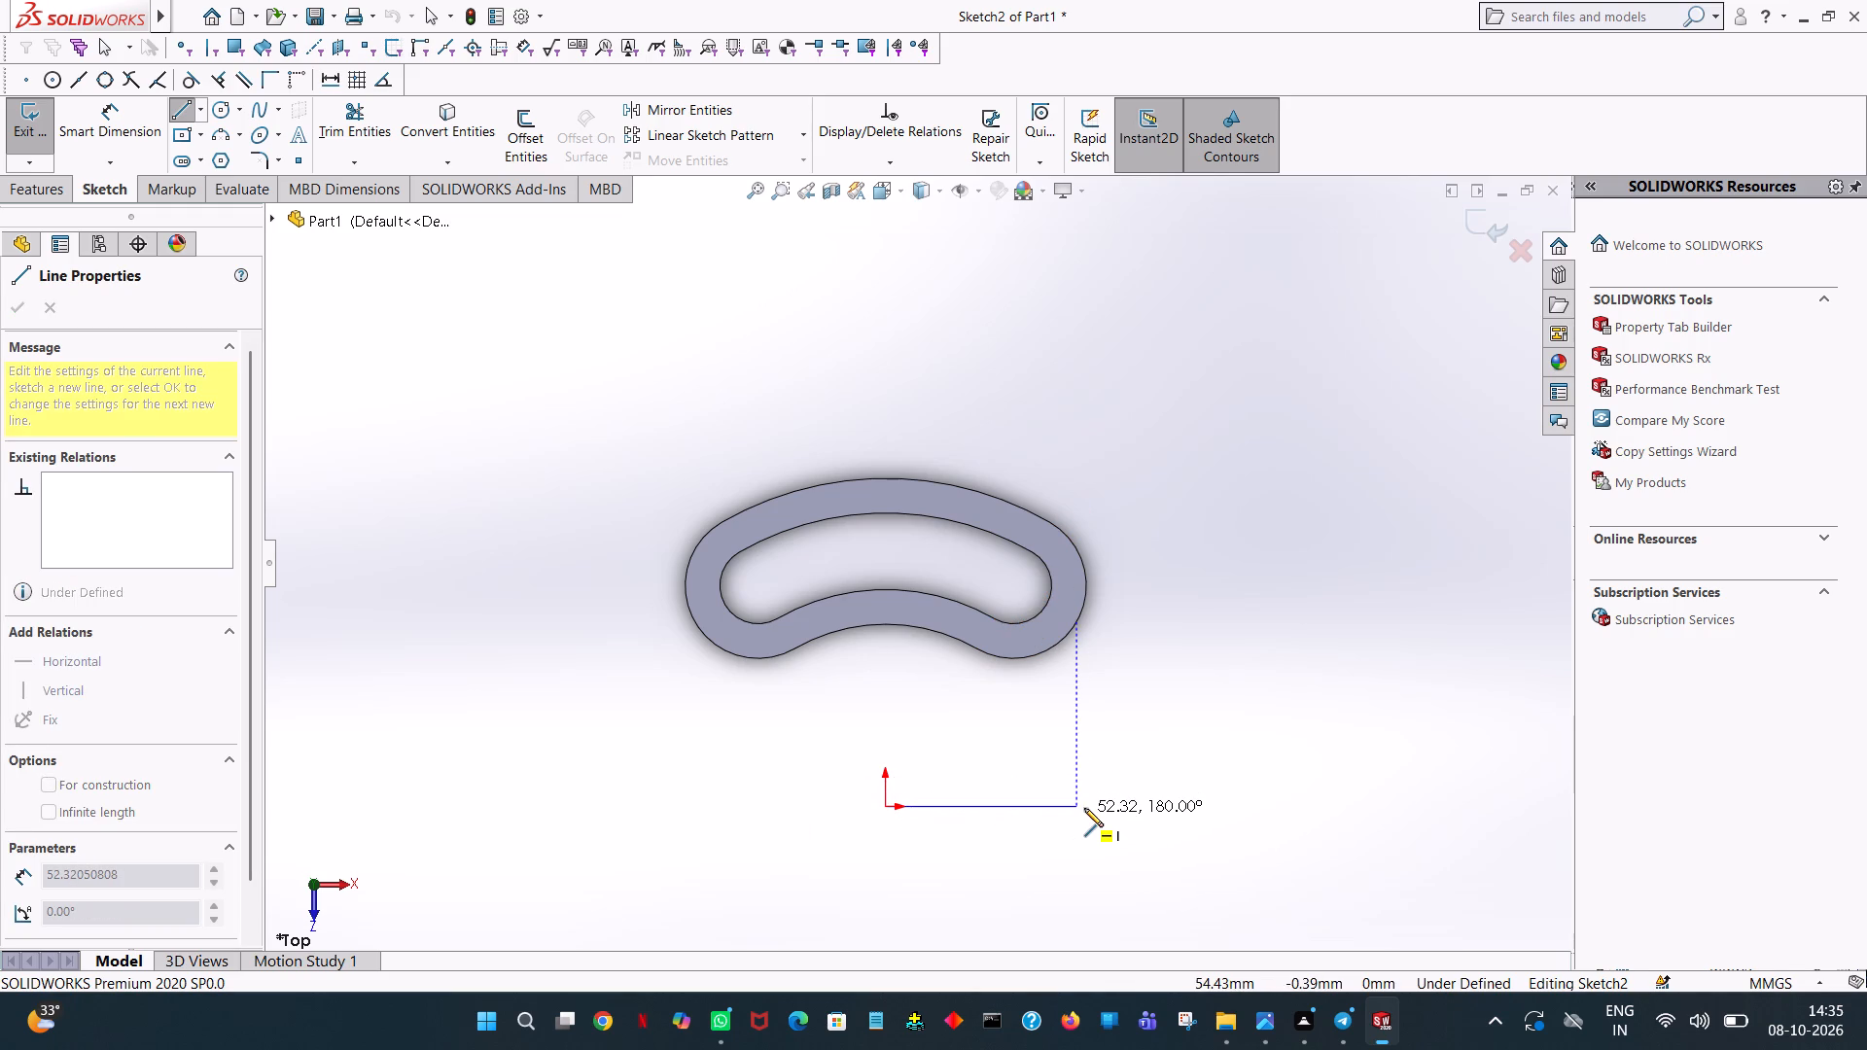
click(1084, 808)
right_click(1084, 808)
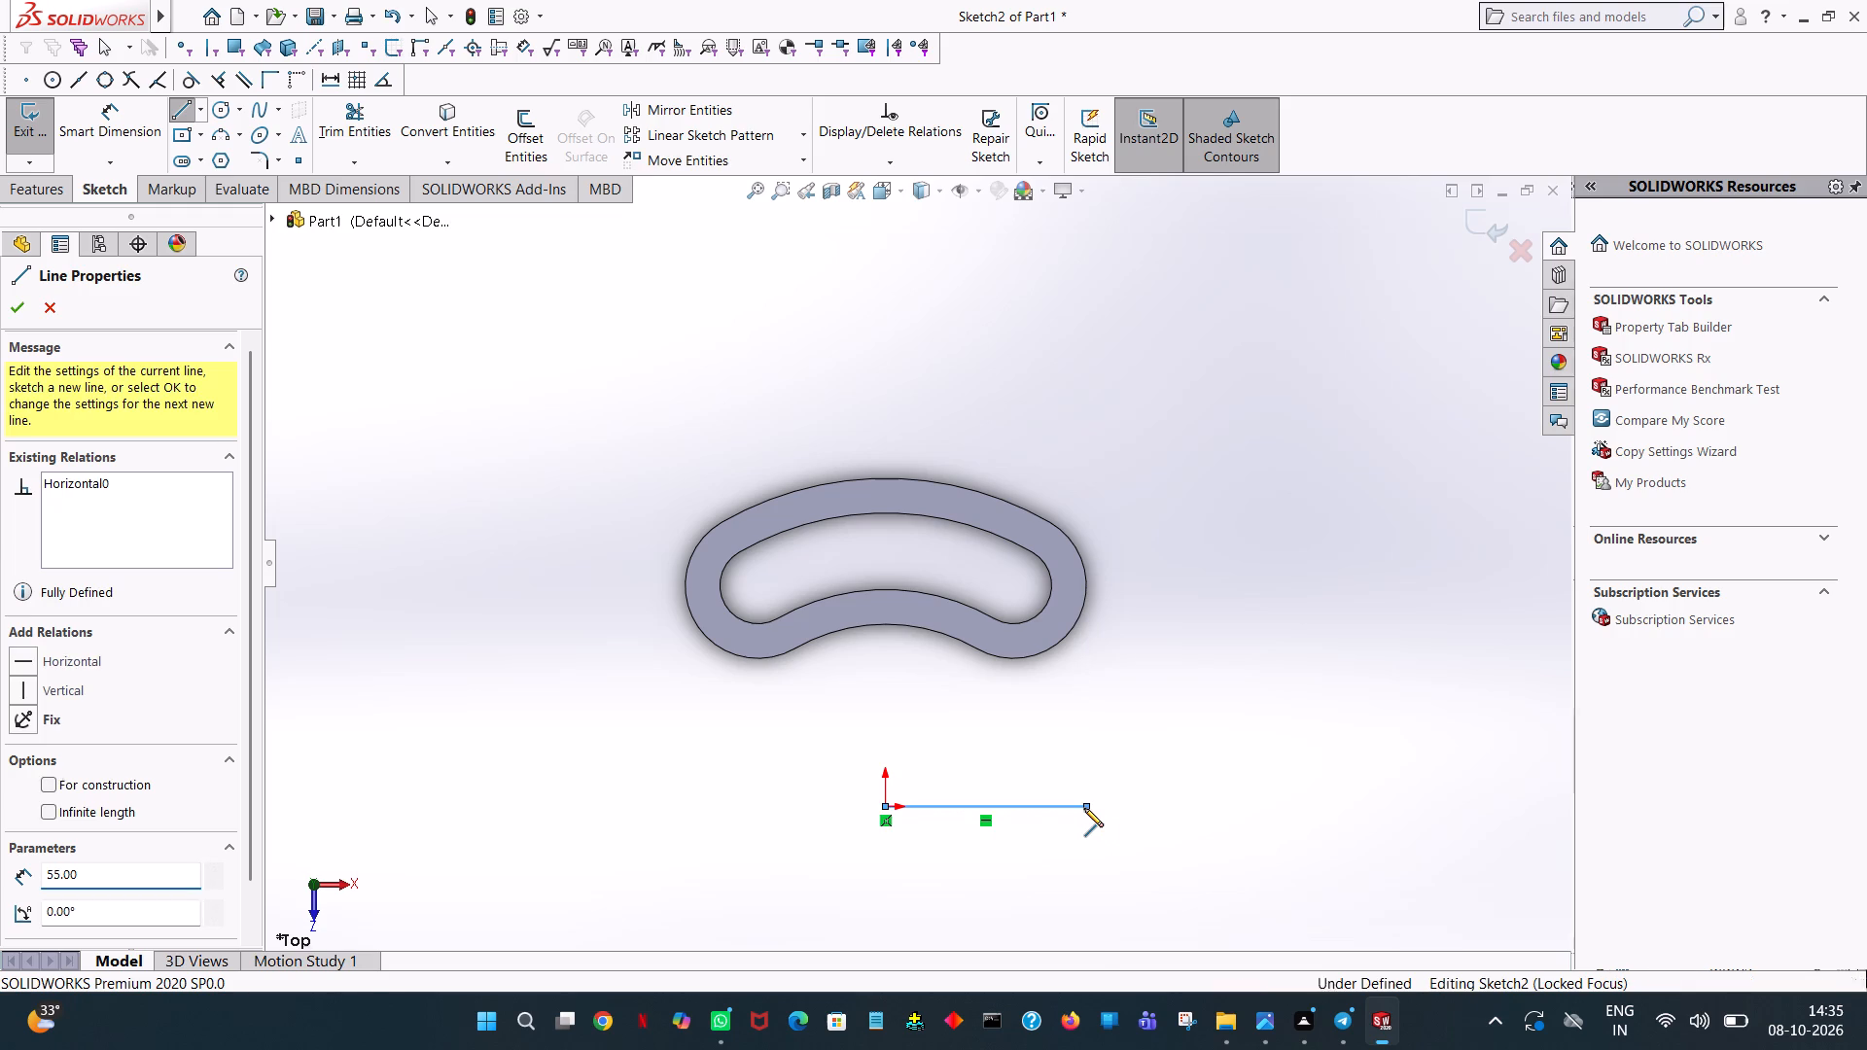
click(1125, 803)
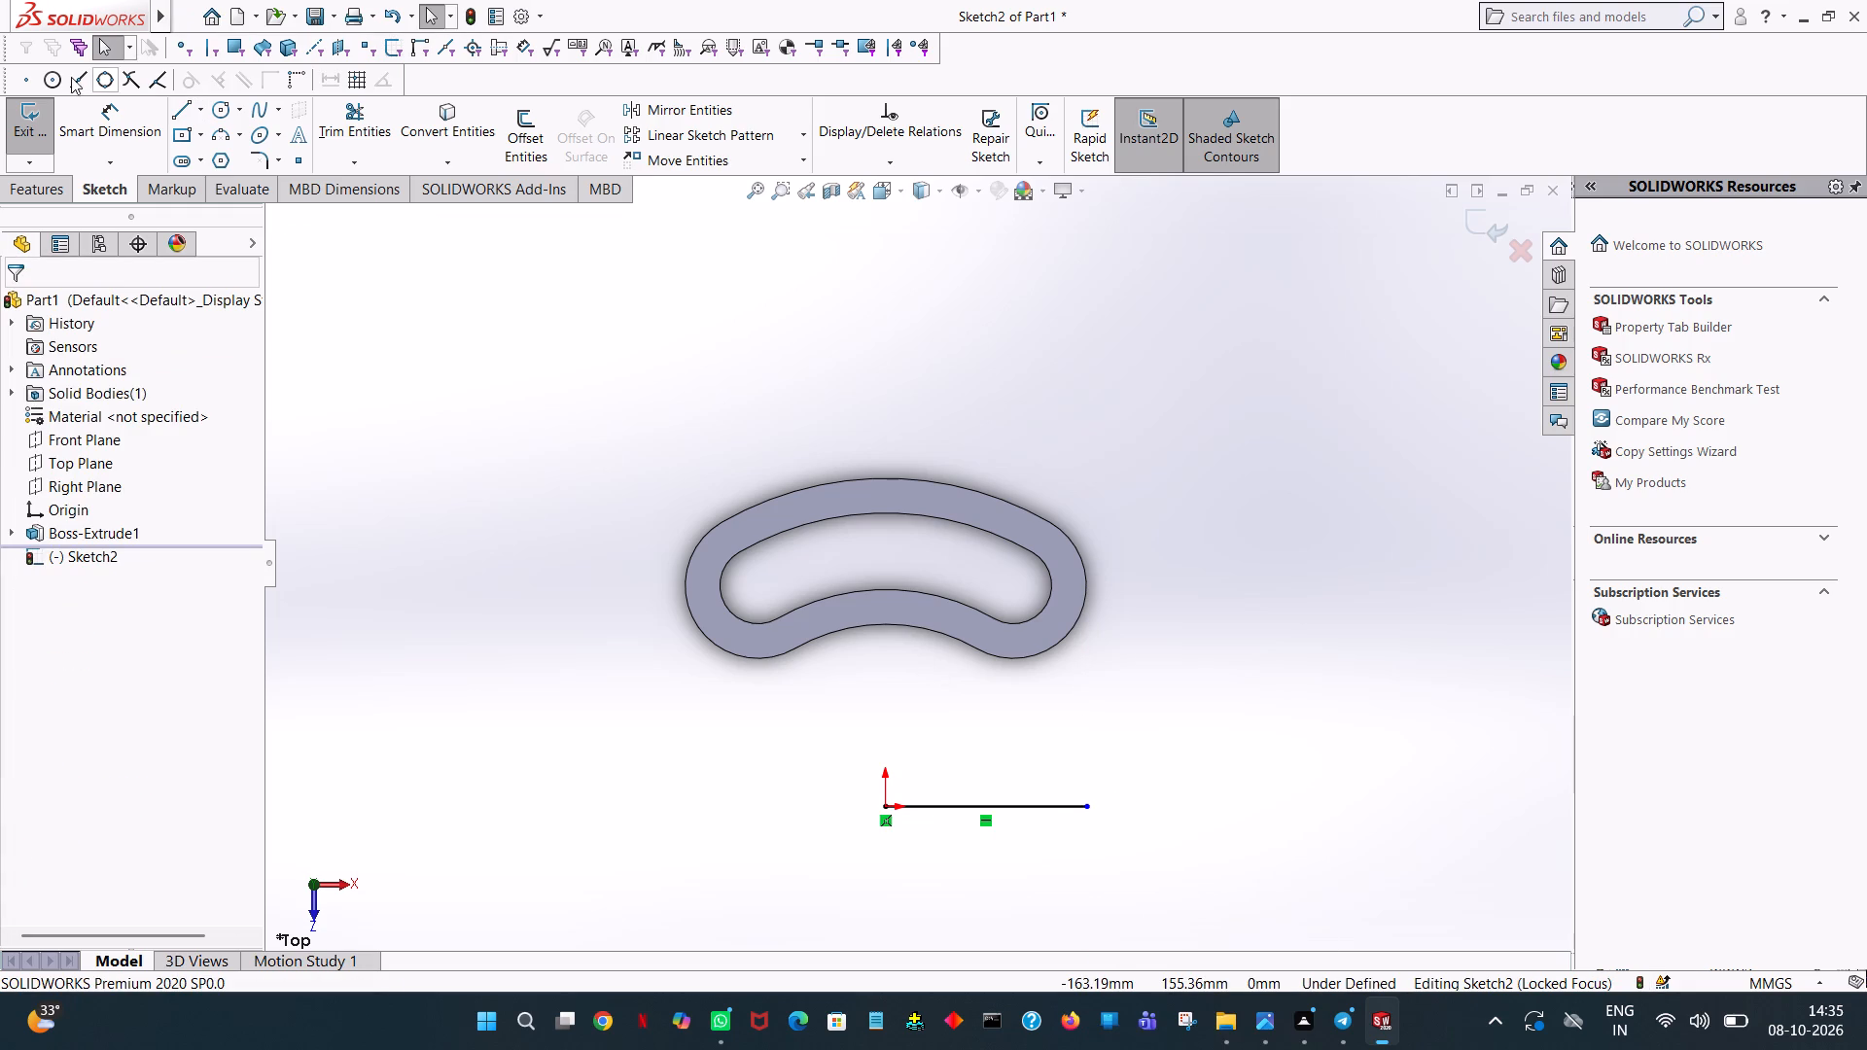
Sketch a second 55 mm horizontal line from the origin in the negative X direction.
click(191, 108)
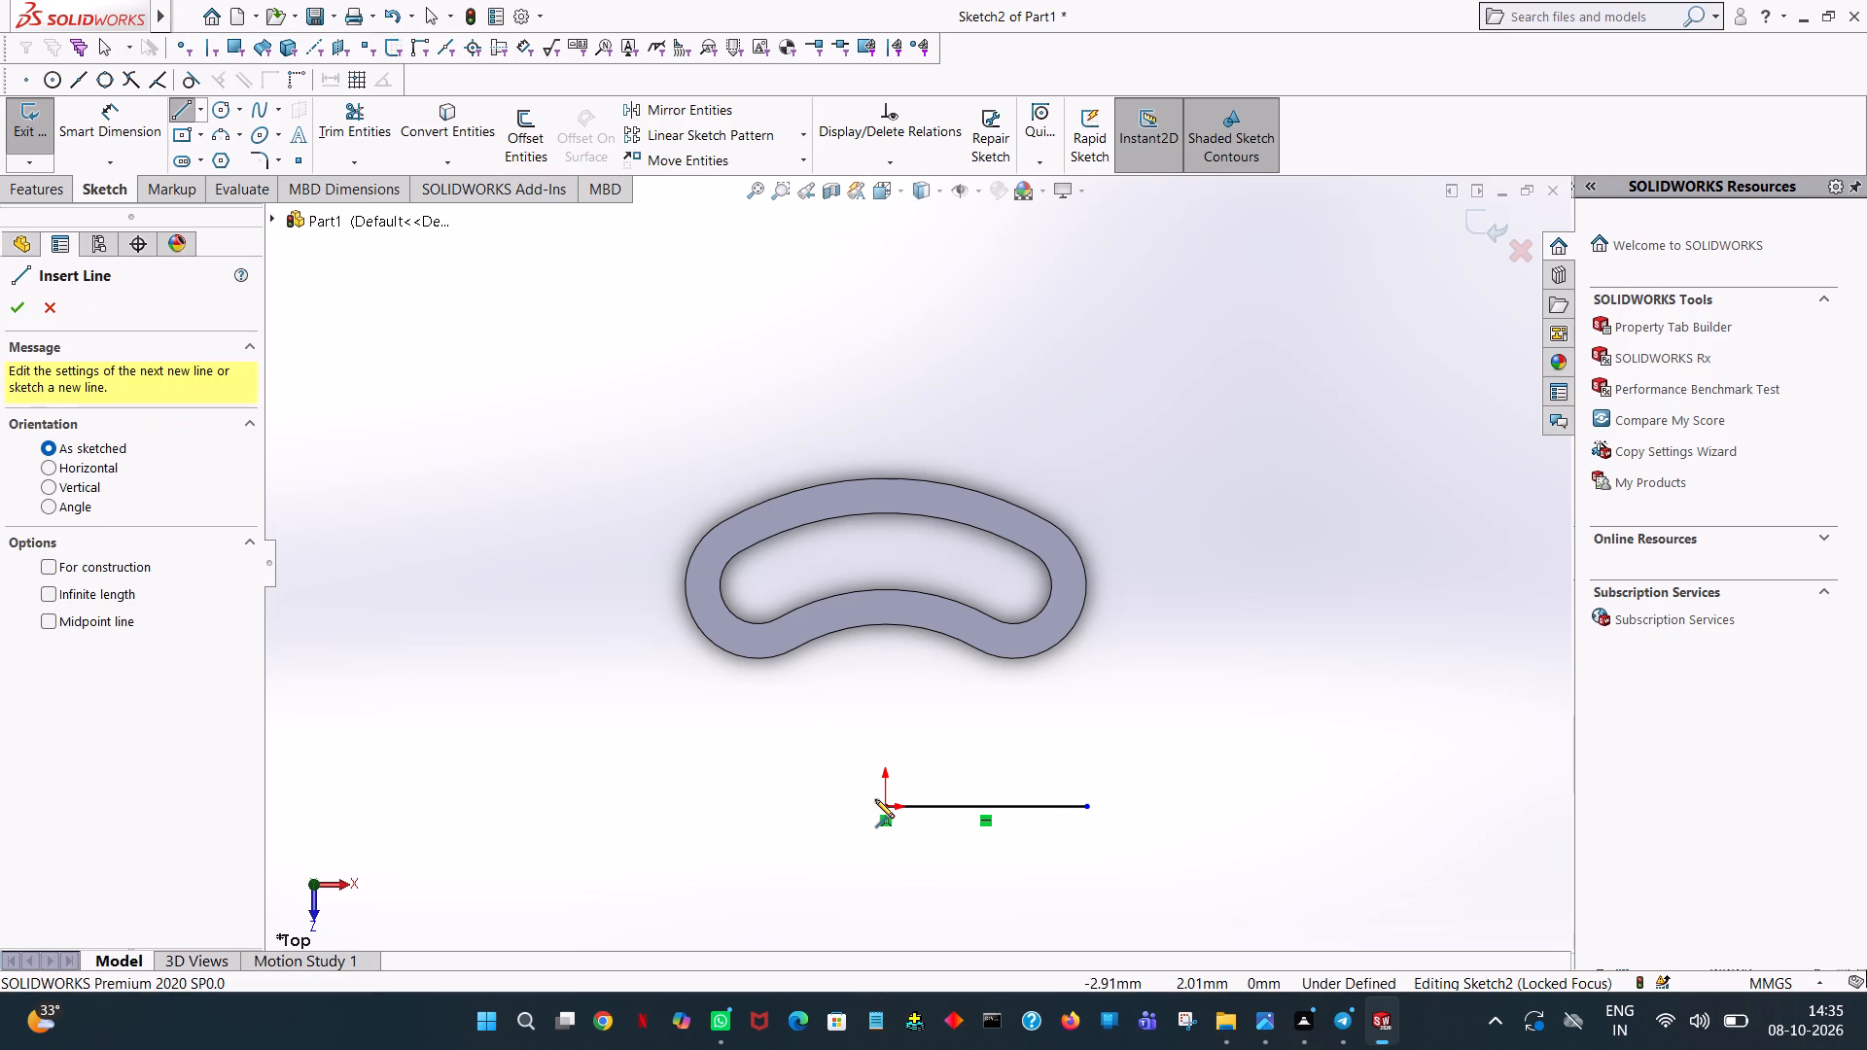
click(885, 803)
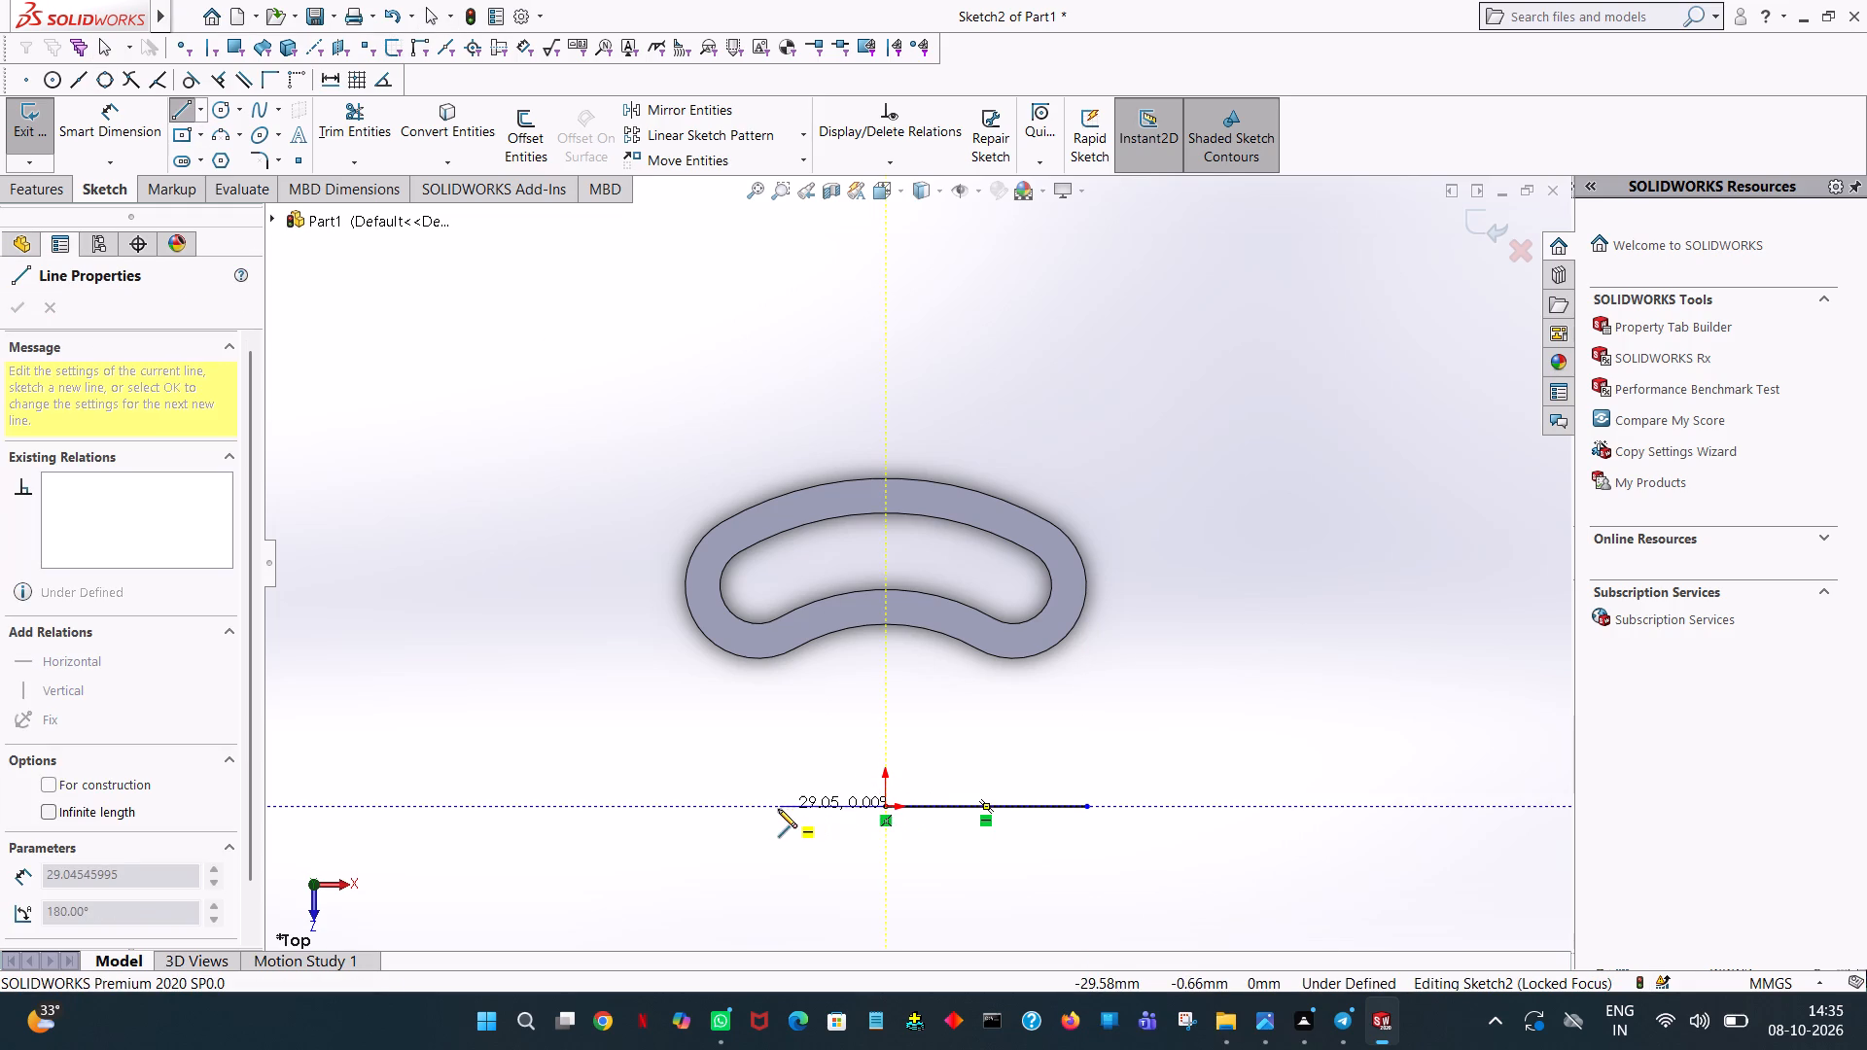
click(658, 805)
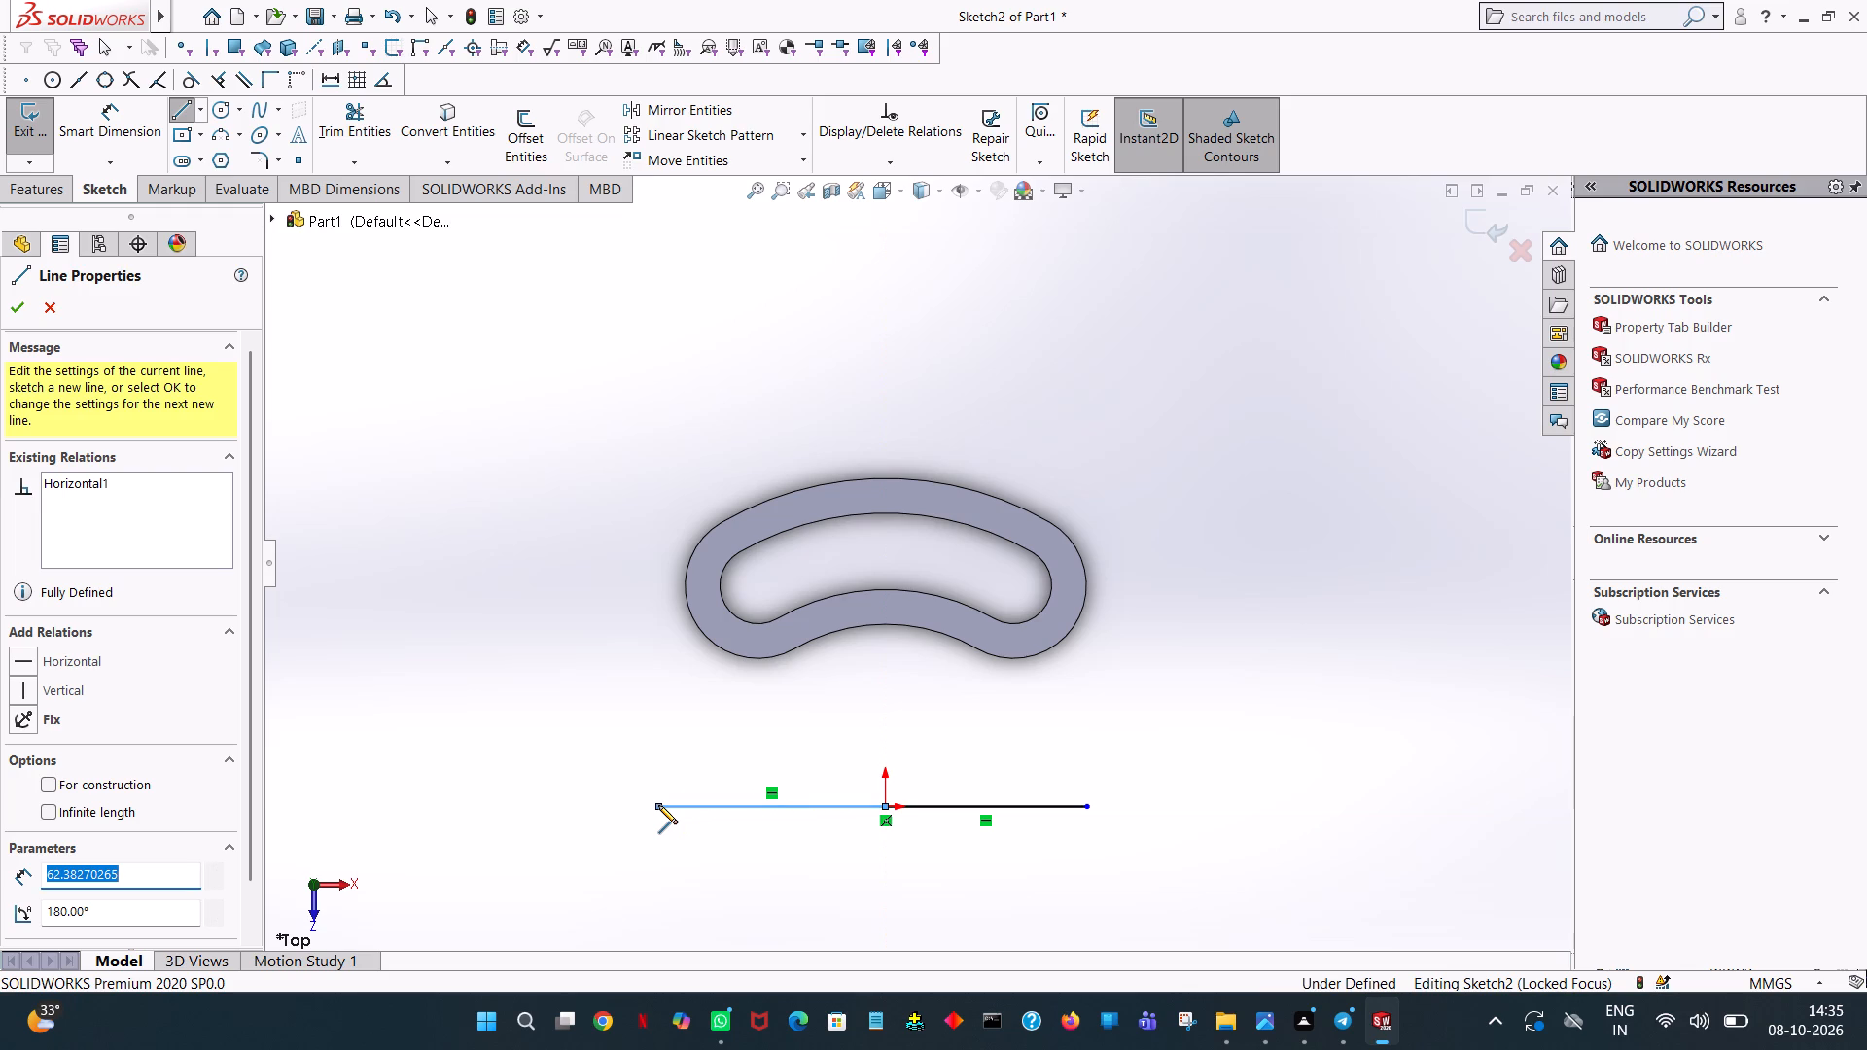
text(55)
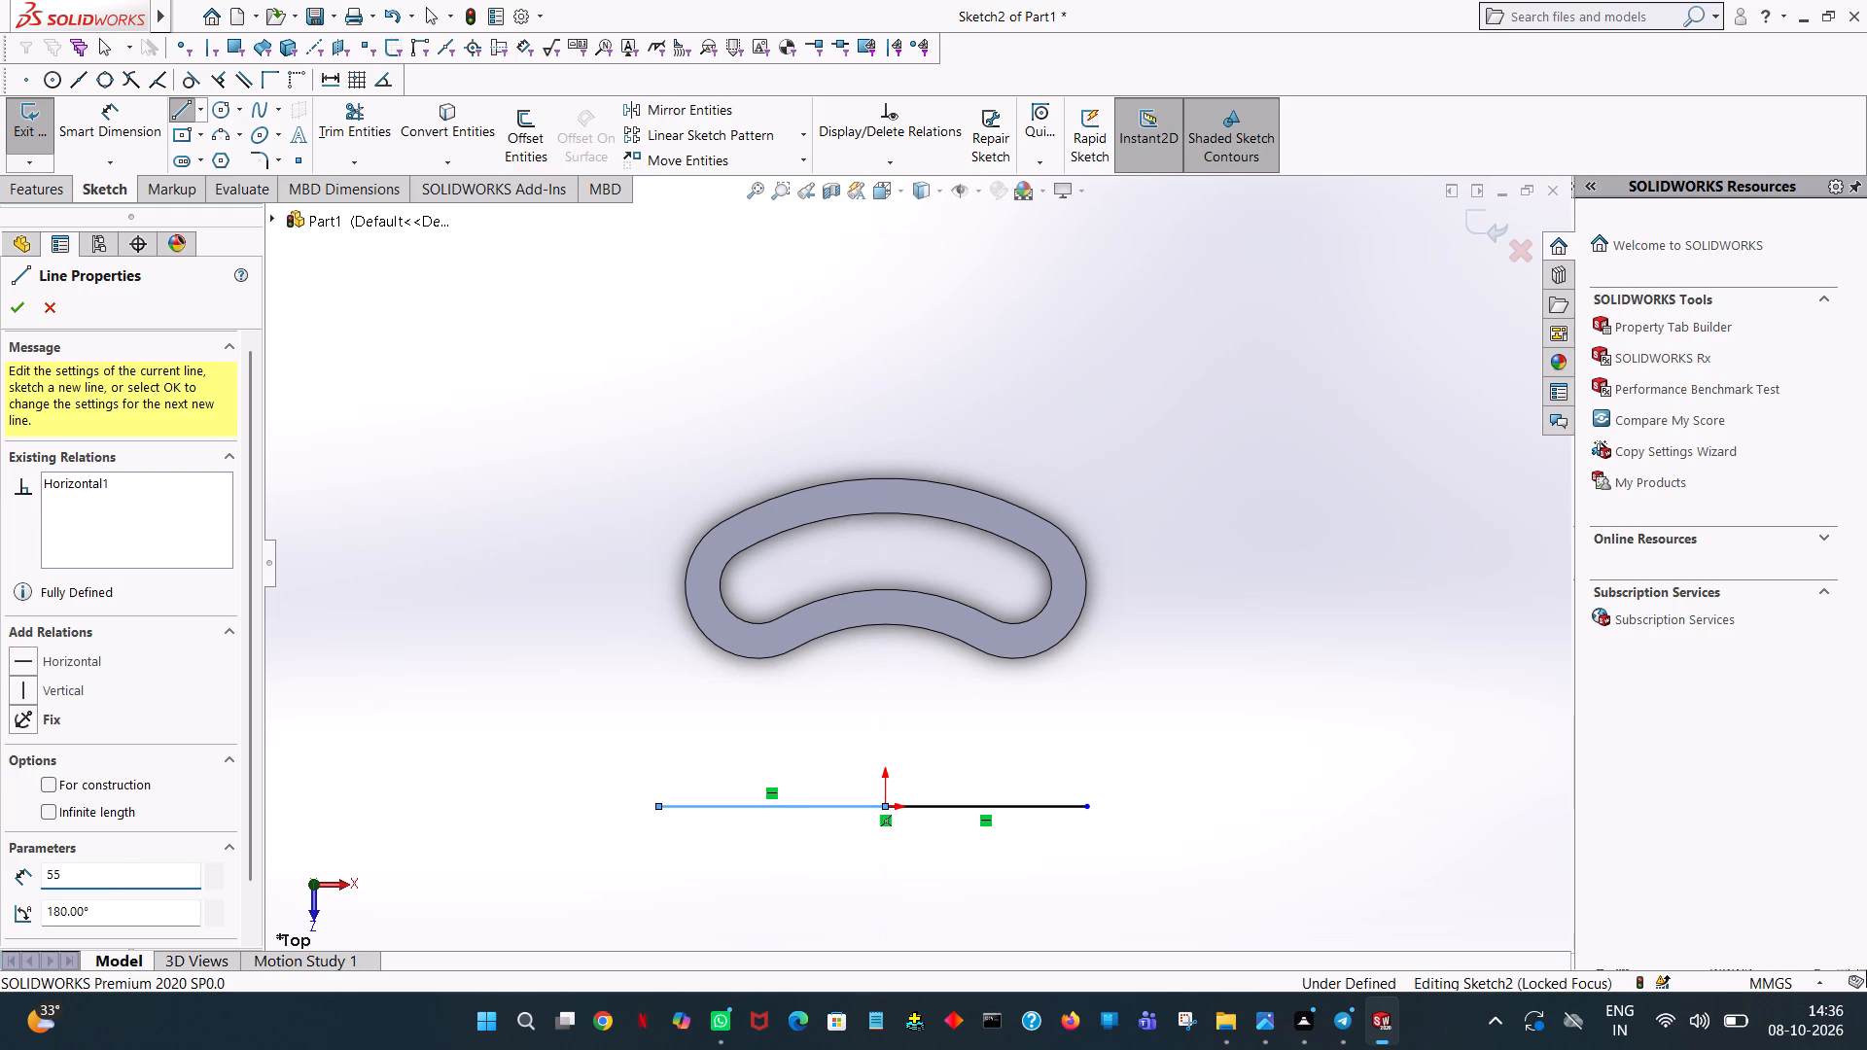
key(Return)
right_click(658, 805)
click(710, 799)
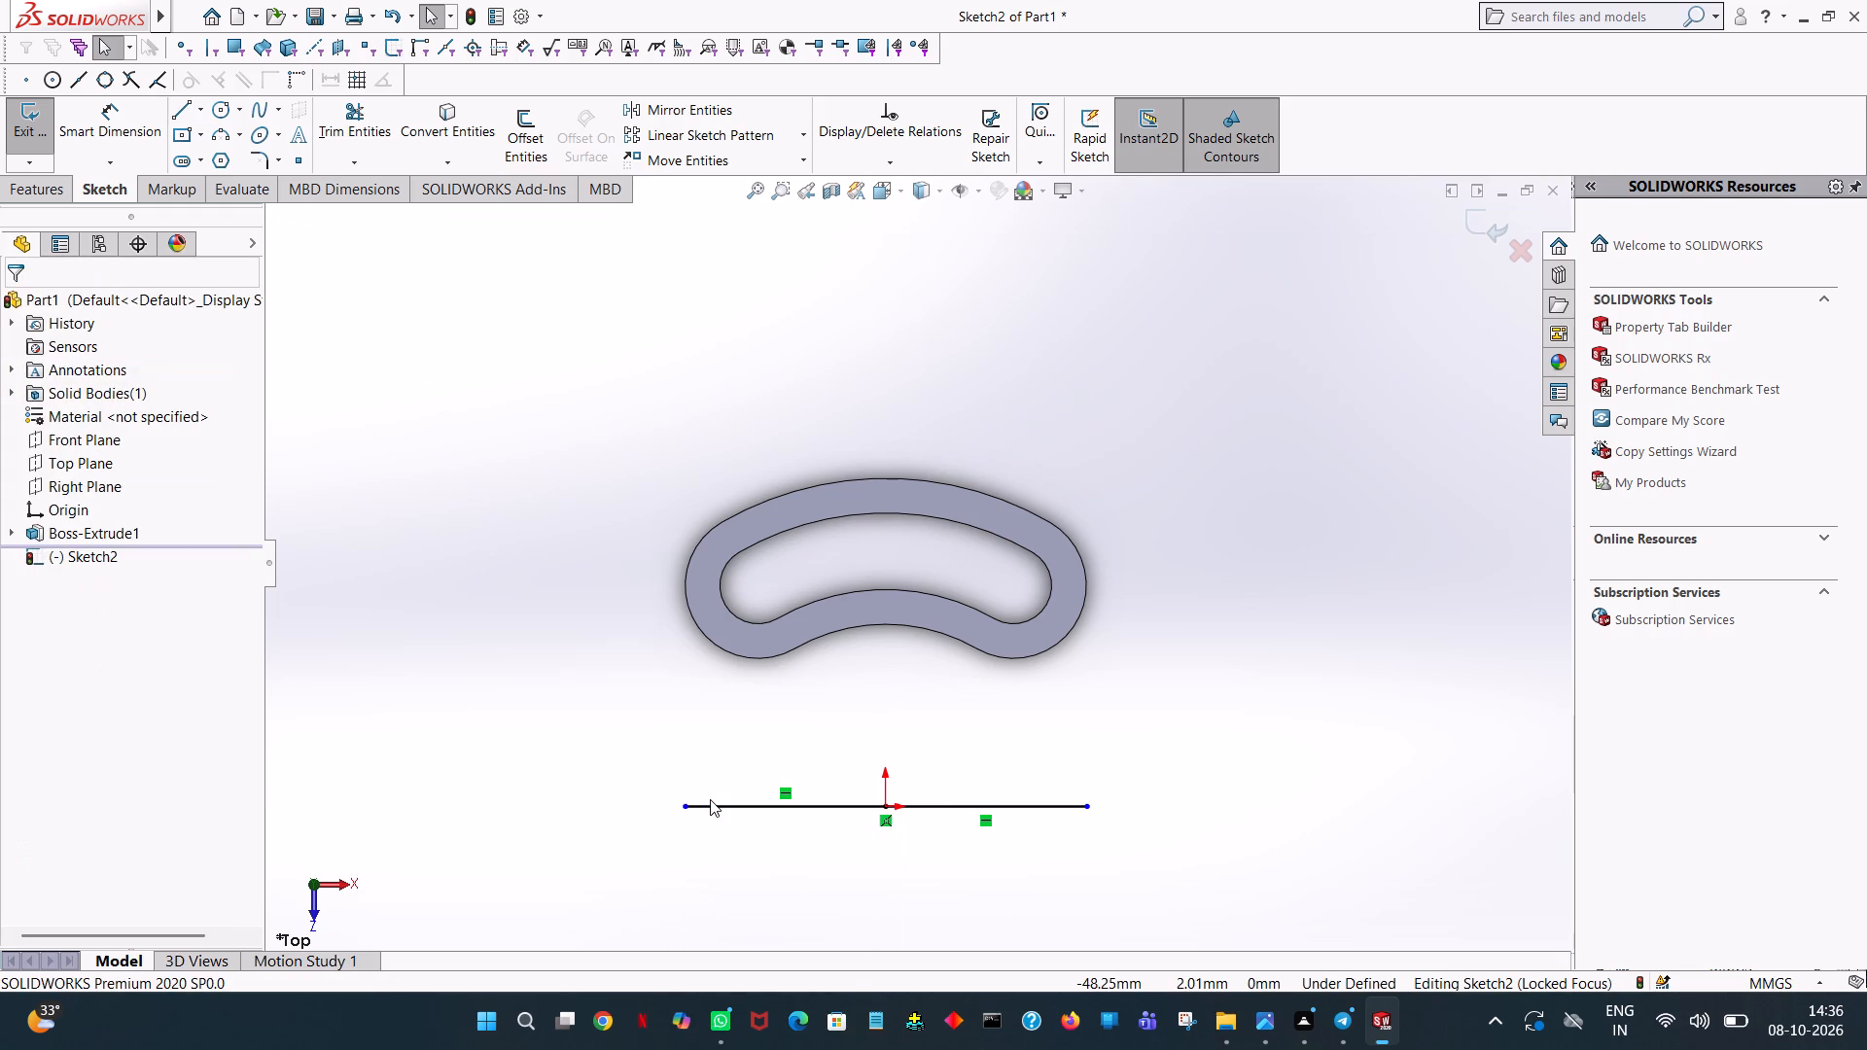
click(712, 809)
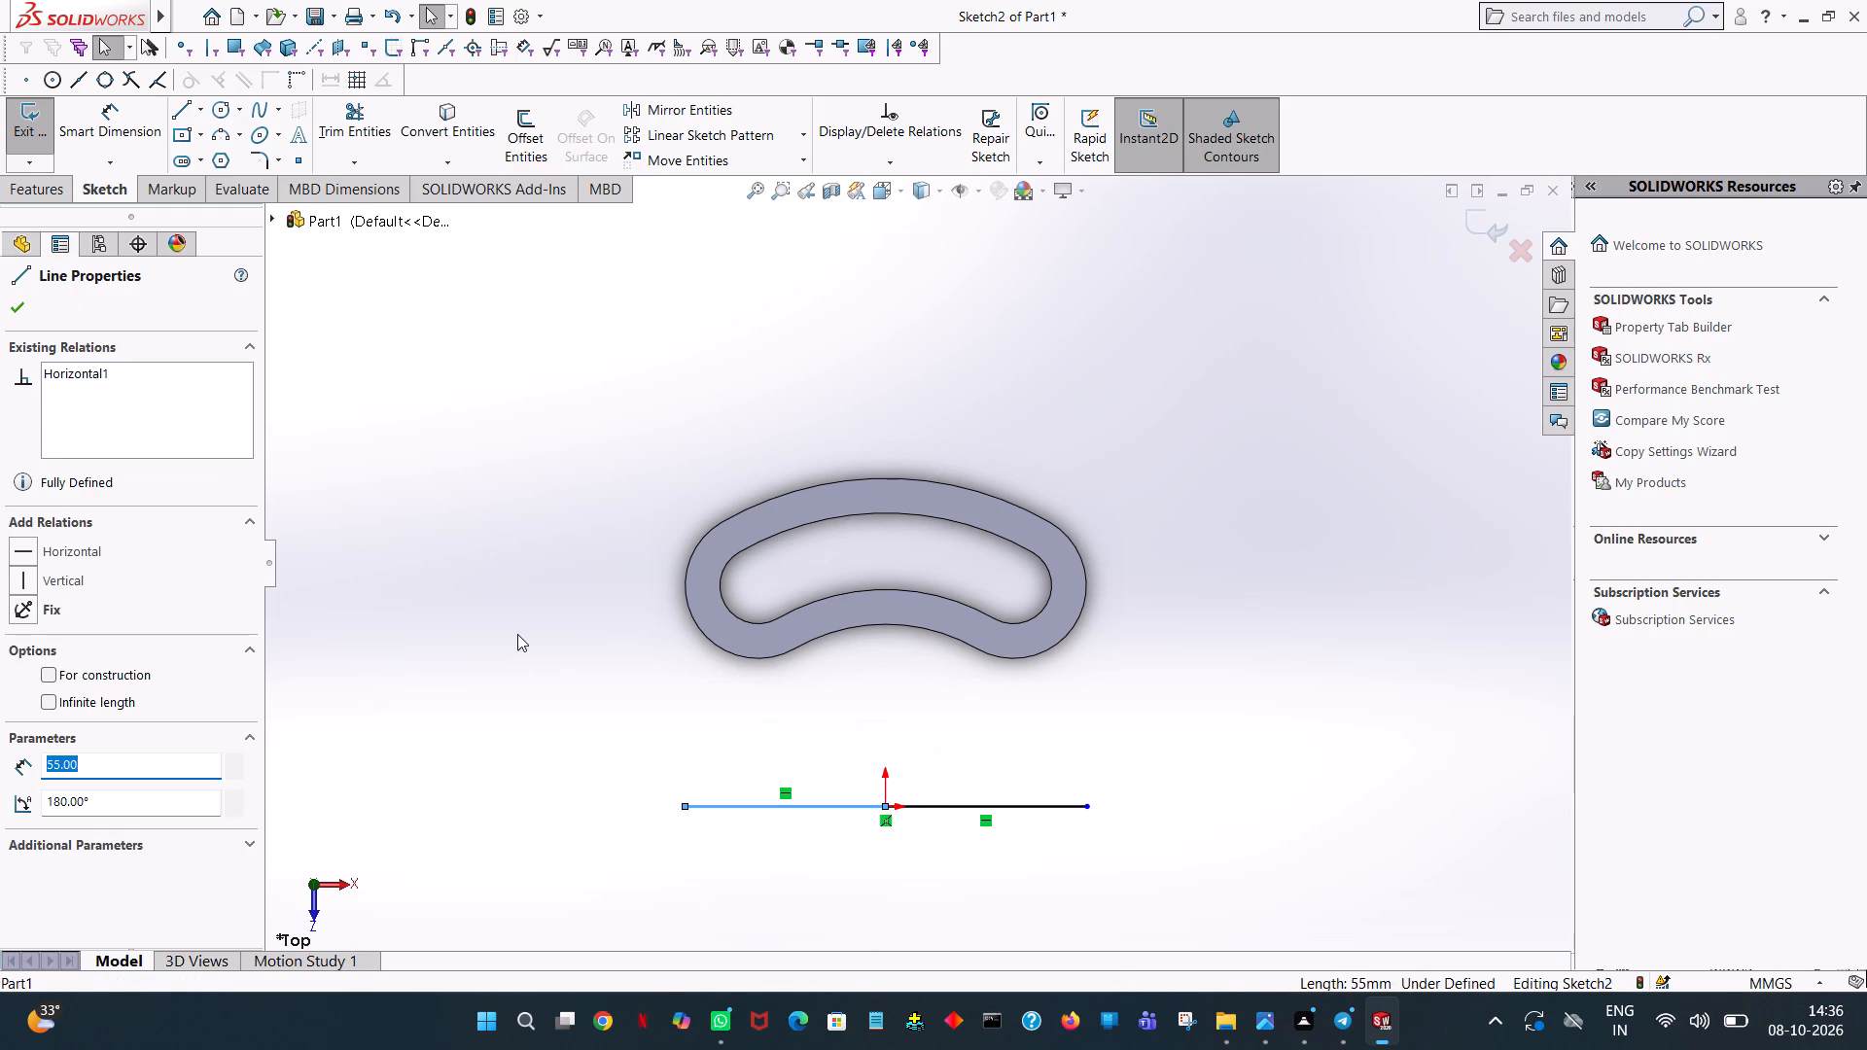
click(517, 631)
click(1013, 805)
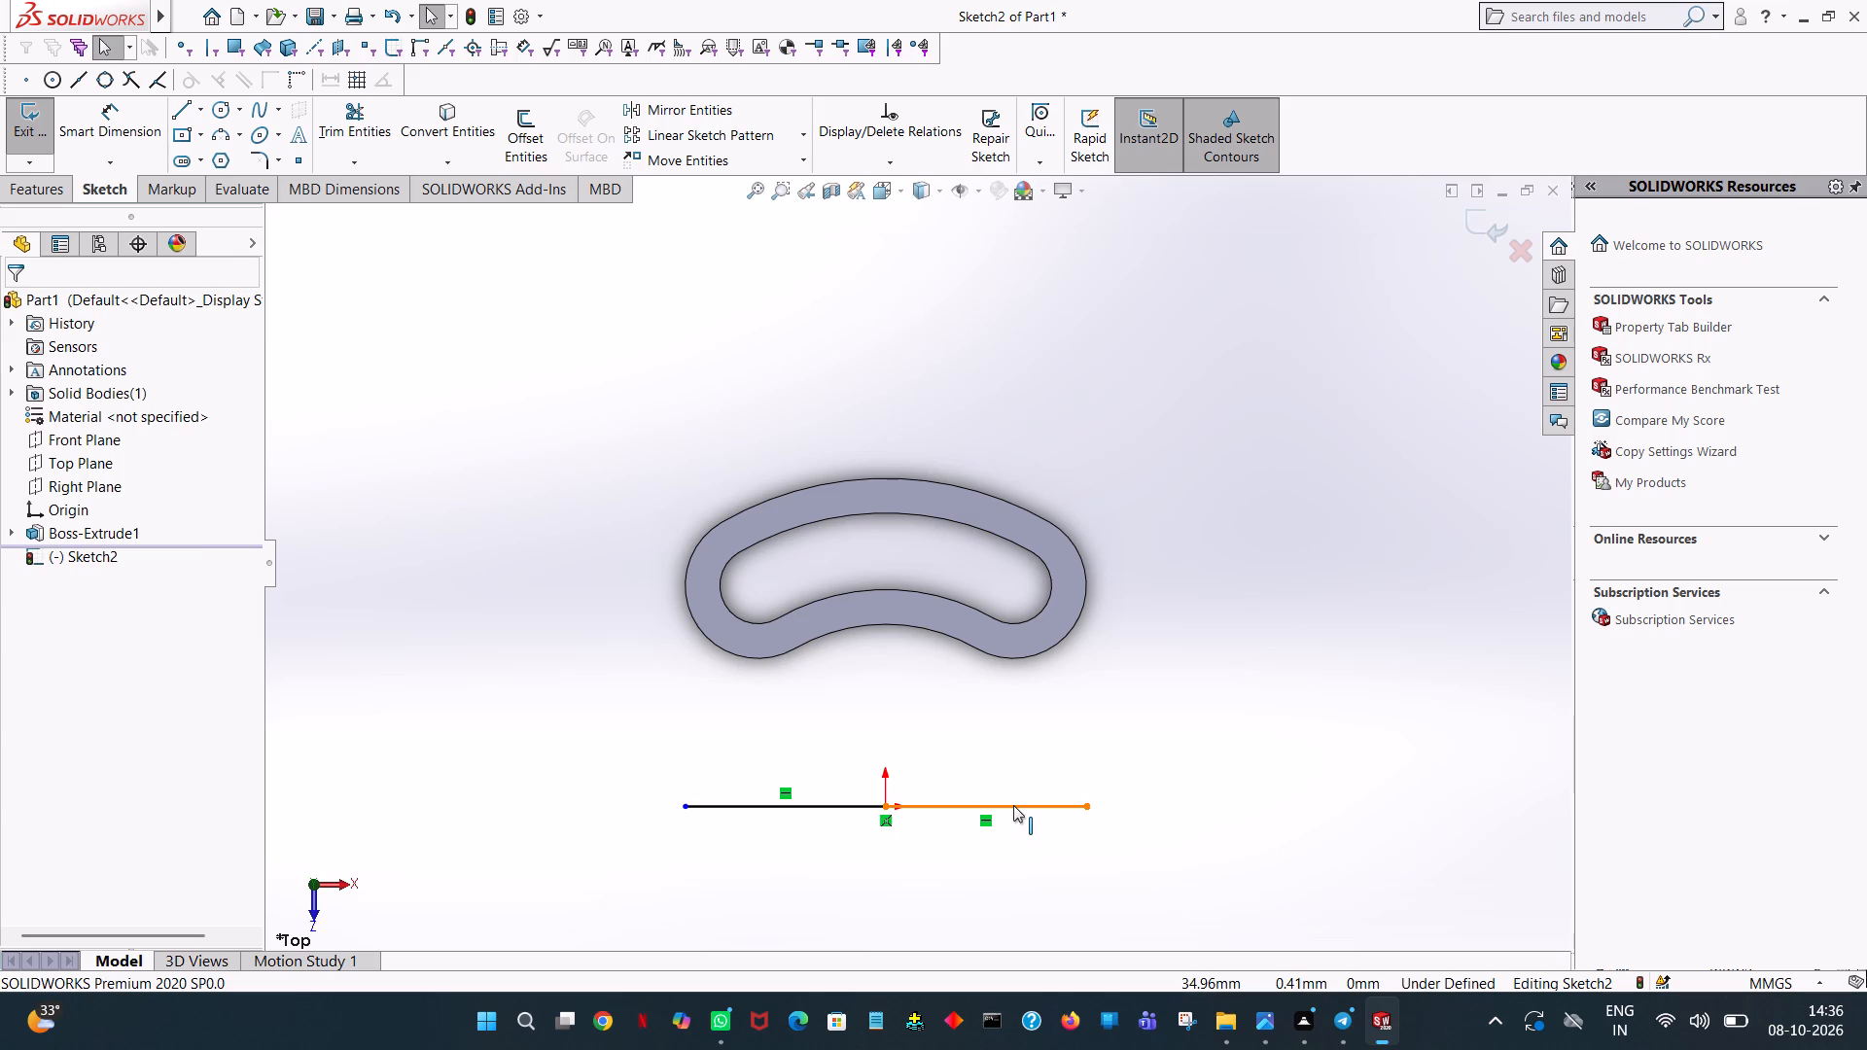
click(546, 583)
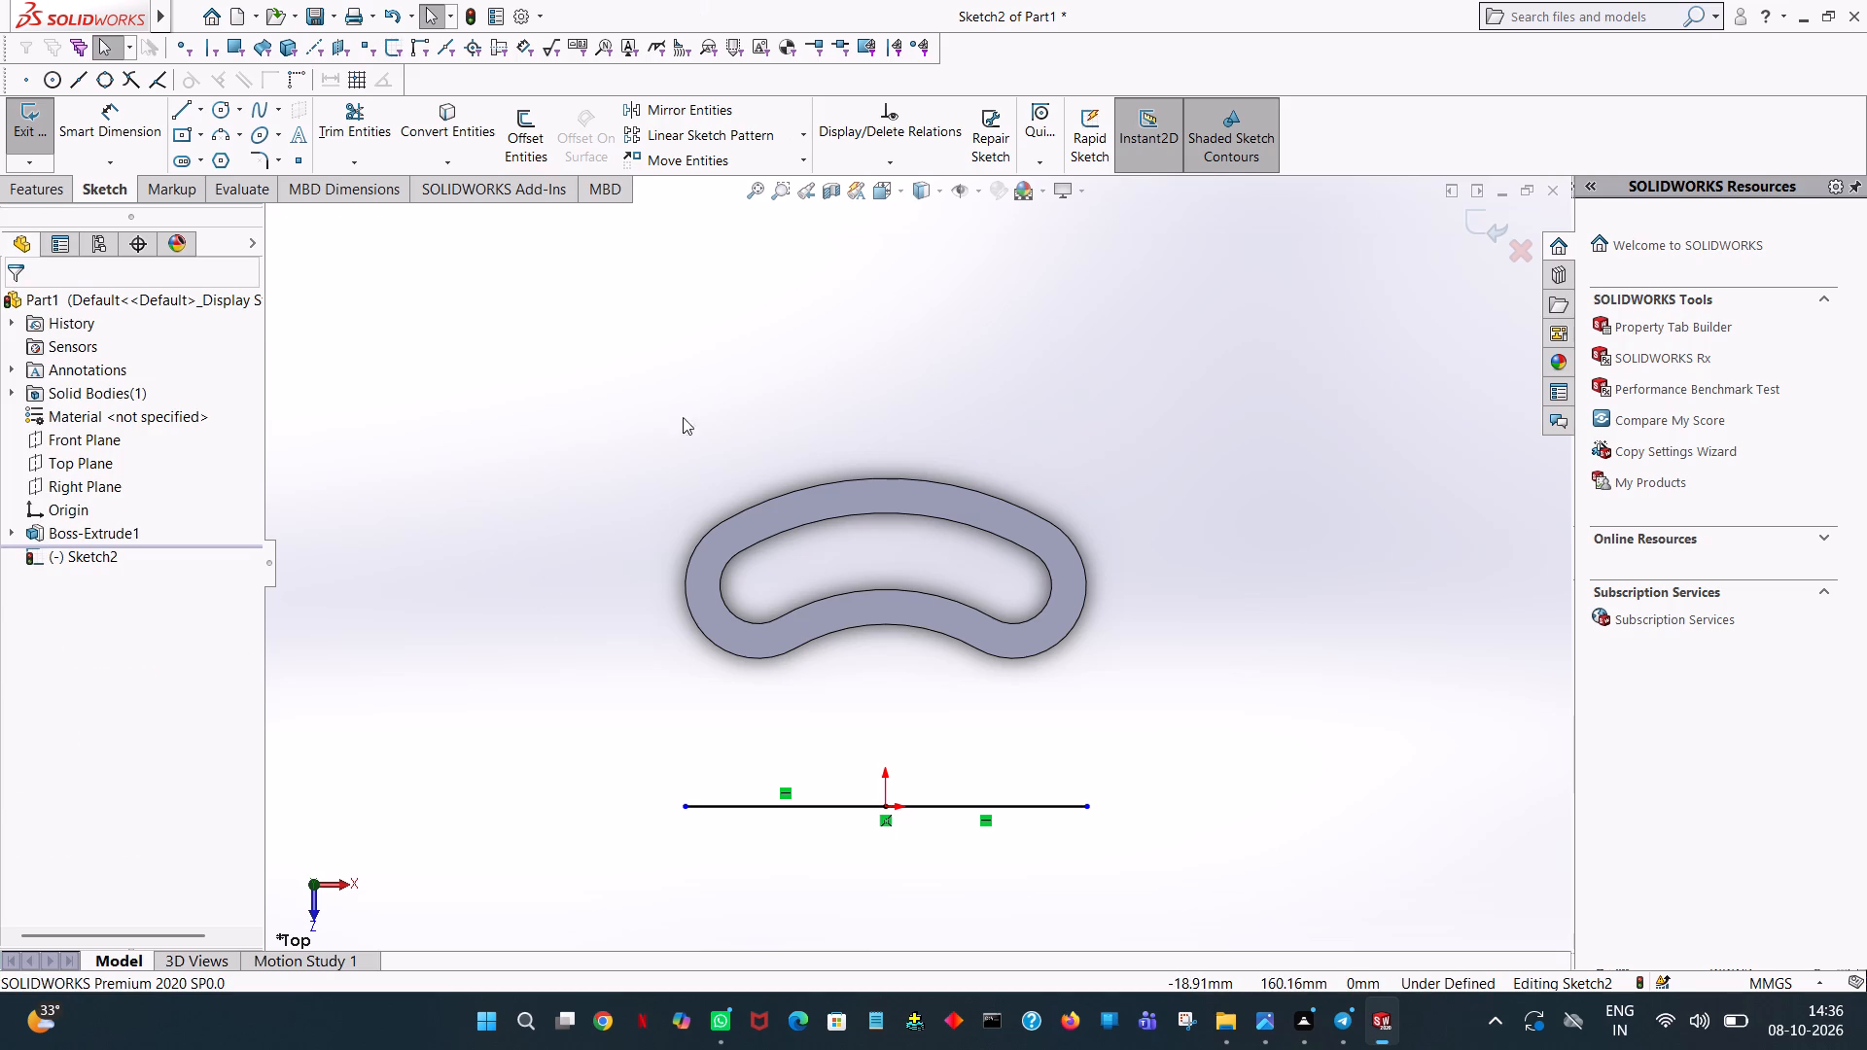
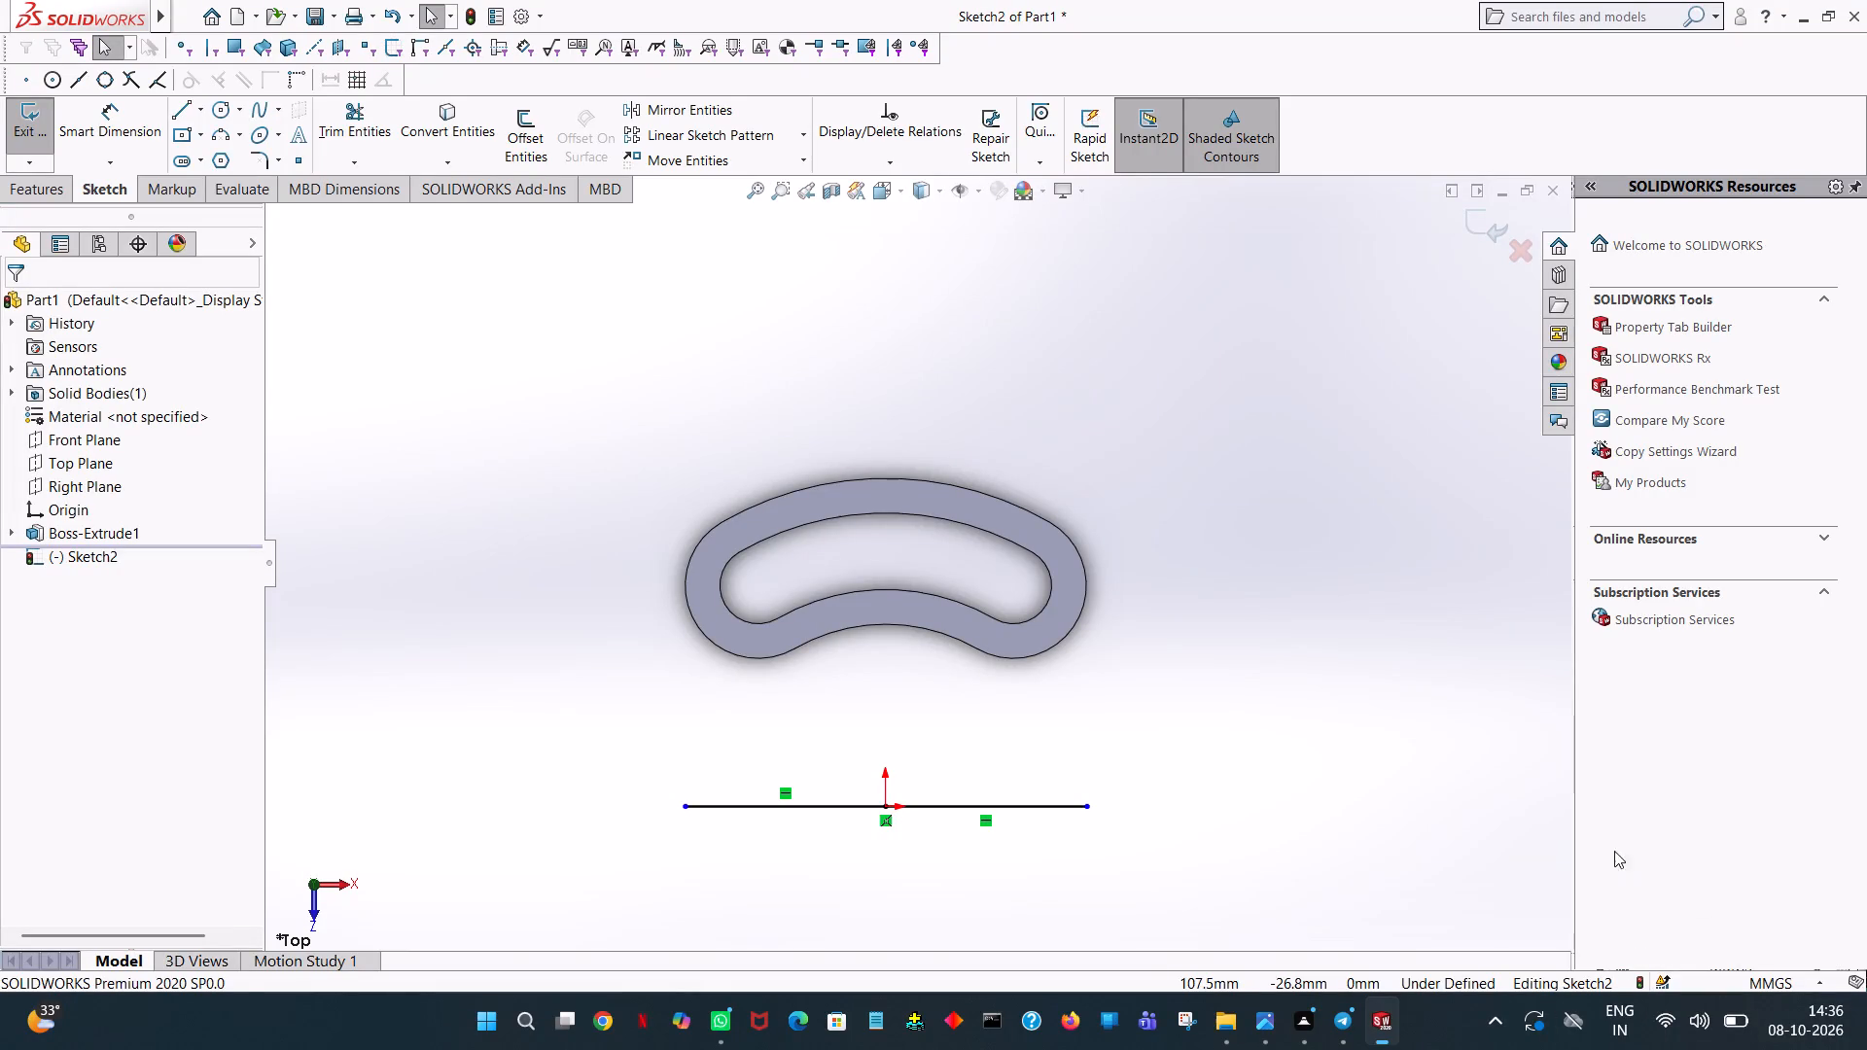
Sketch a vertical line from the curved slot's outer right end down past the right end of the horizontal line.
click(175, 110)
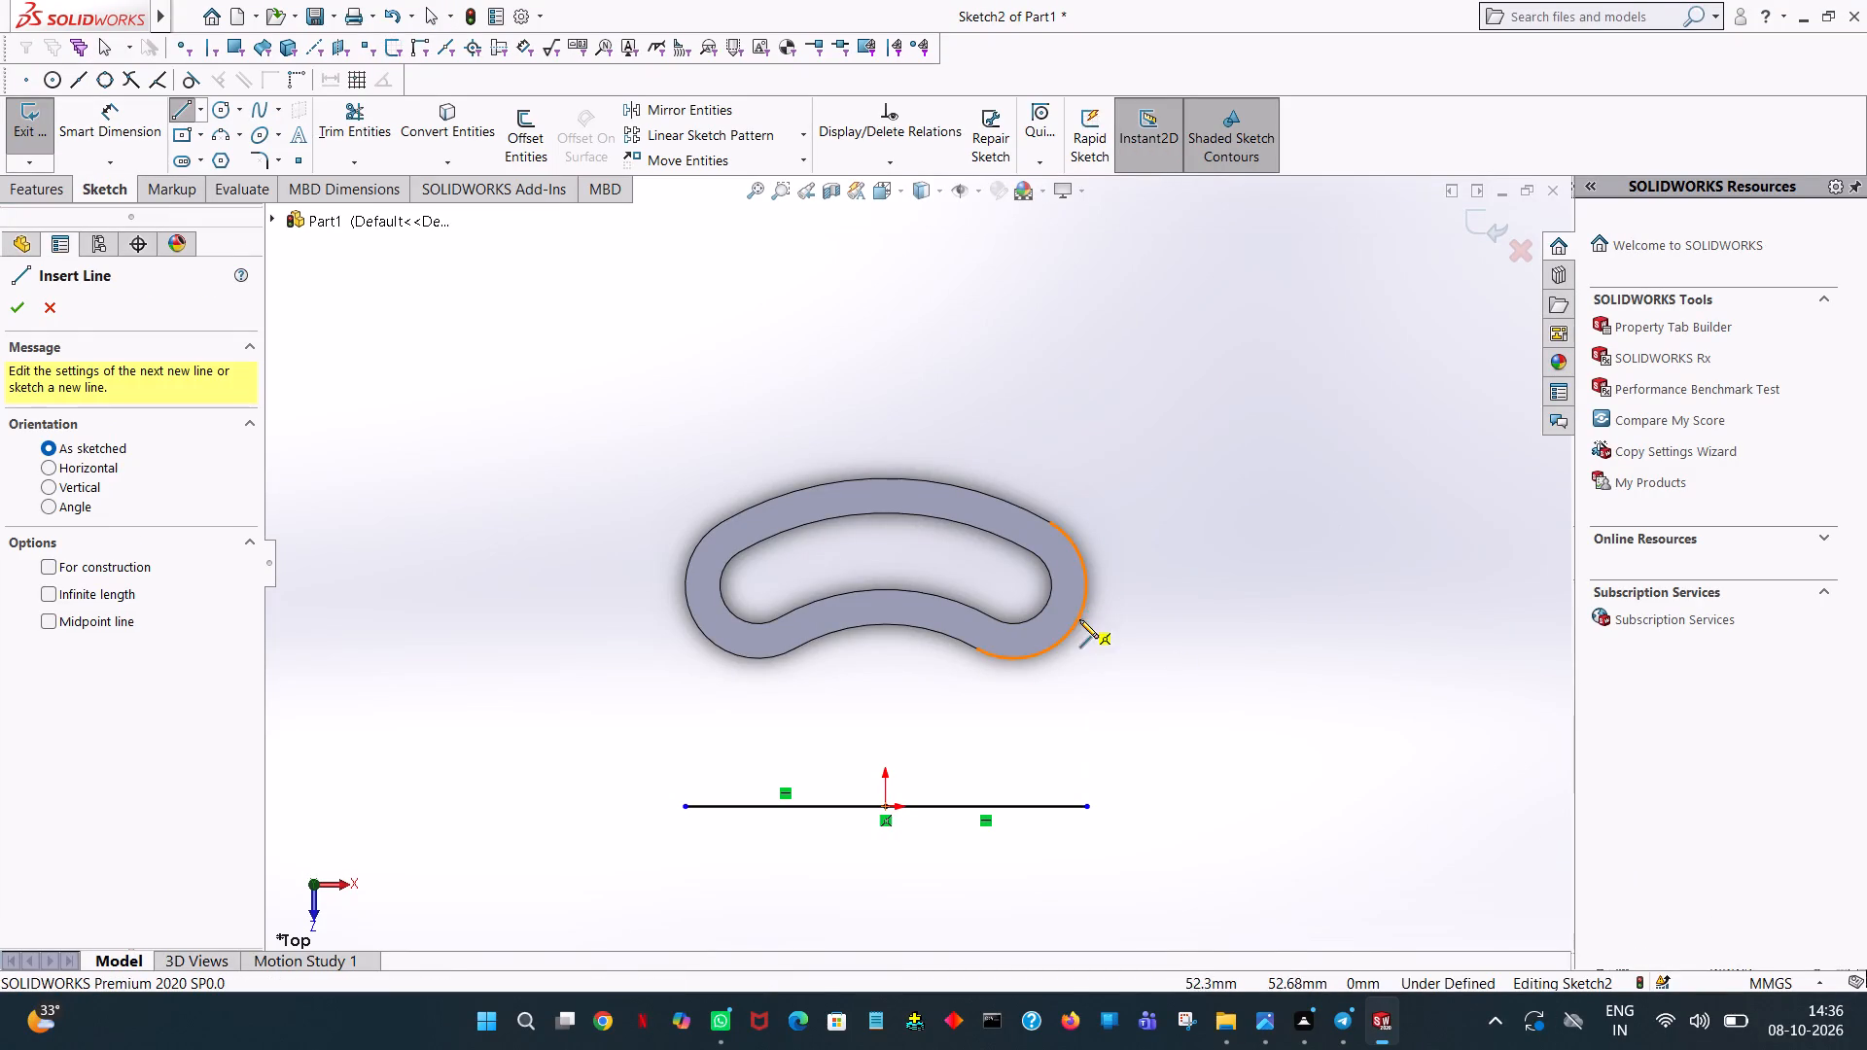
click(1087, 583)
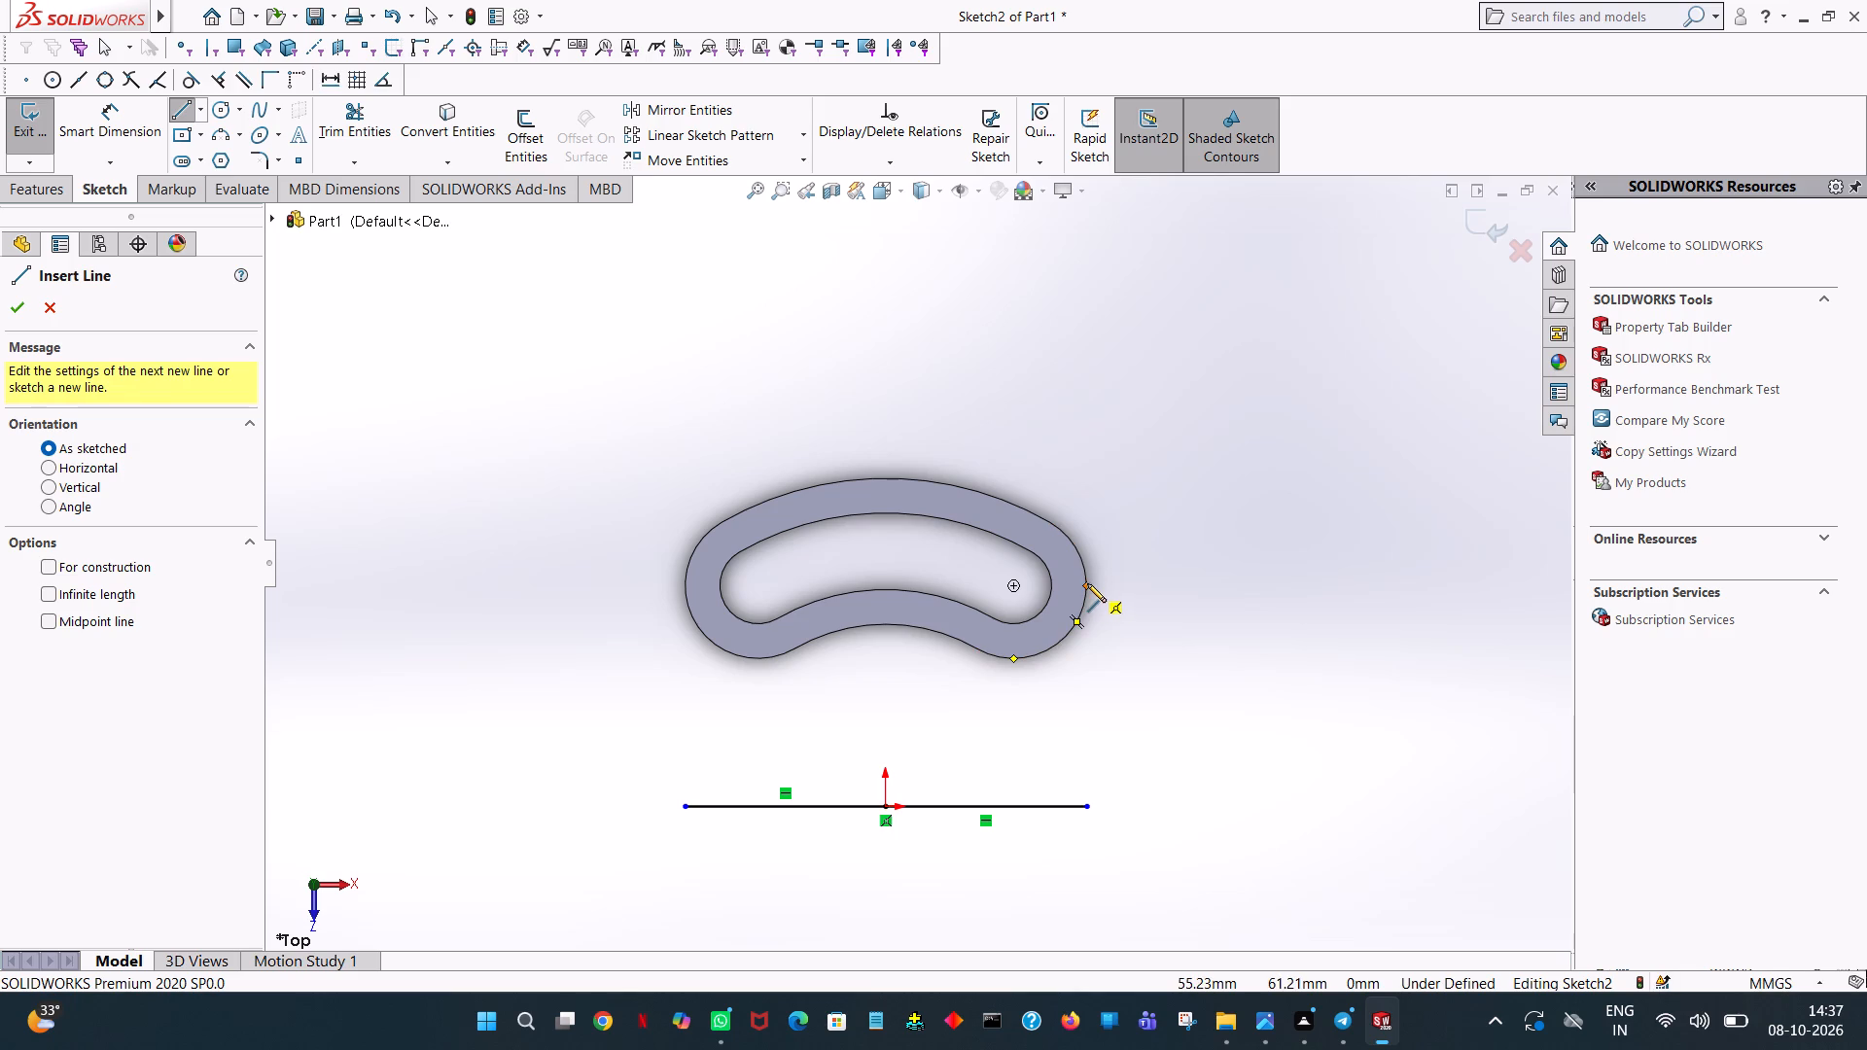
click(1084, 850)
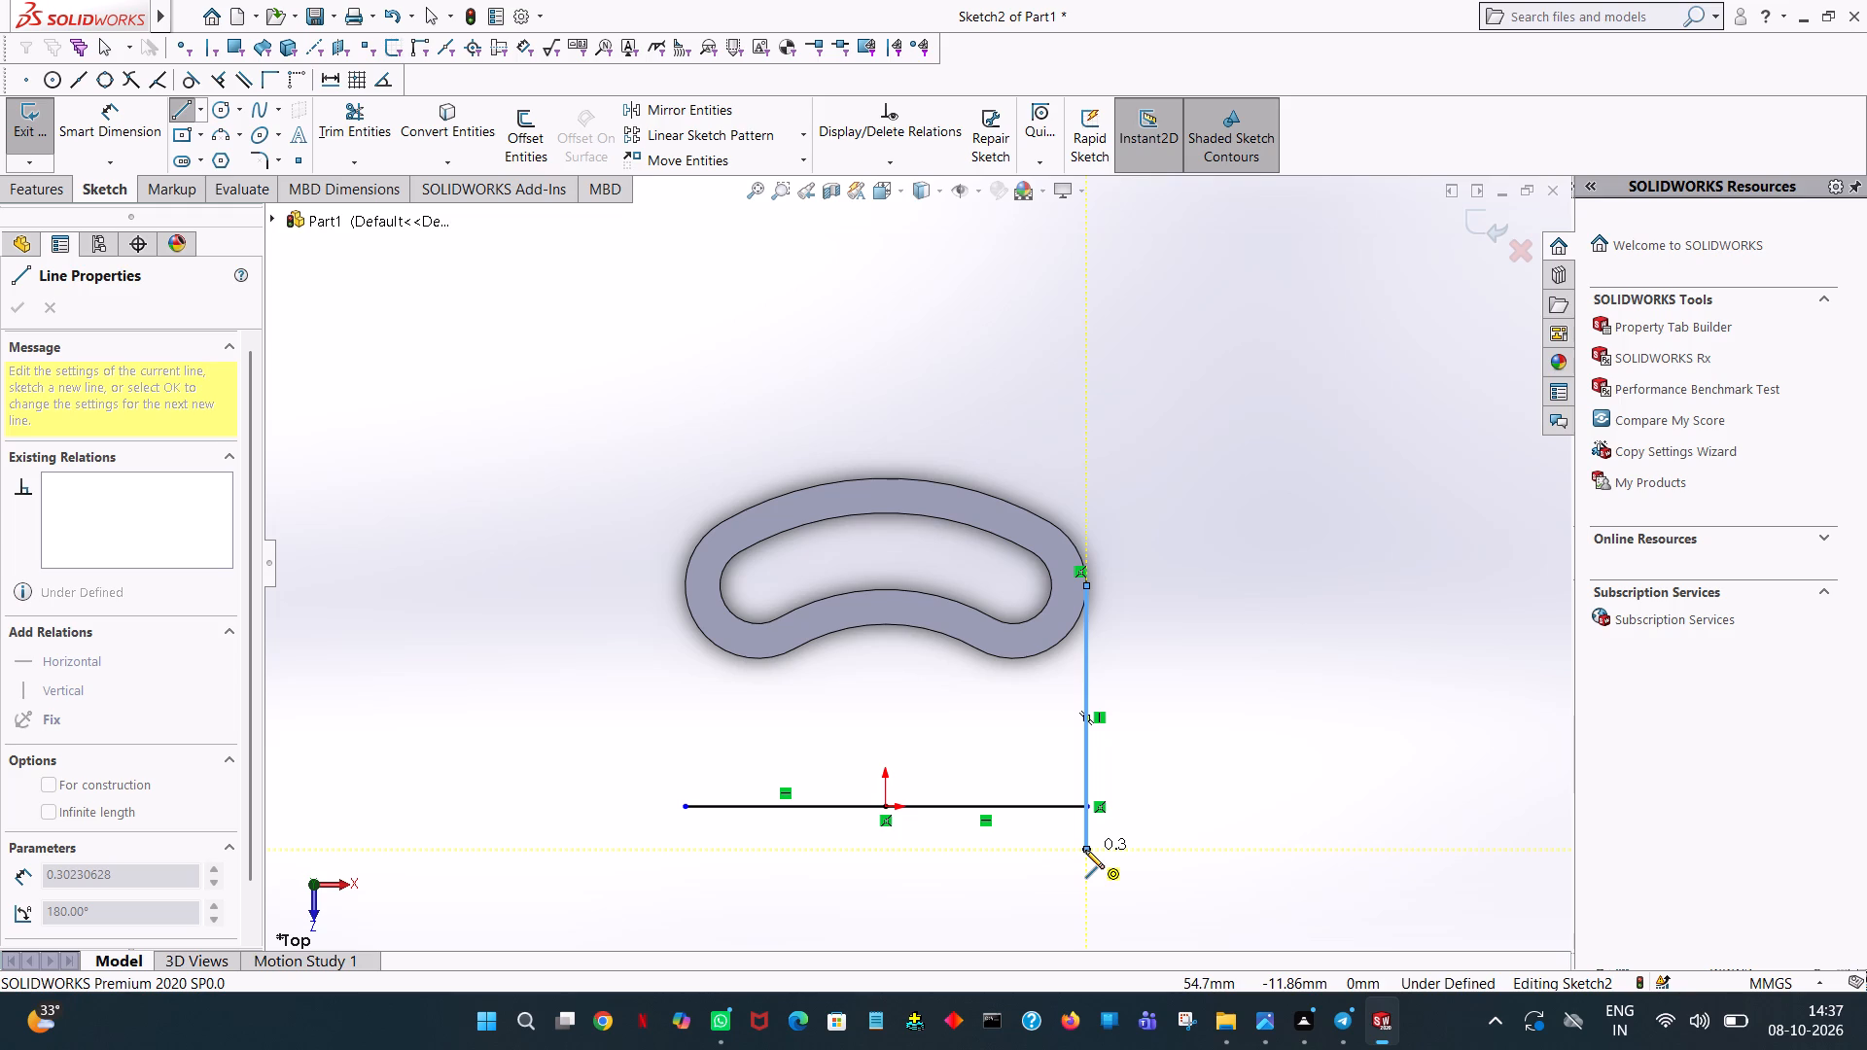
right_click(1085, 850)
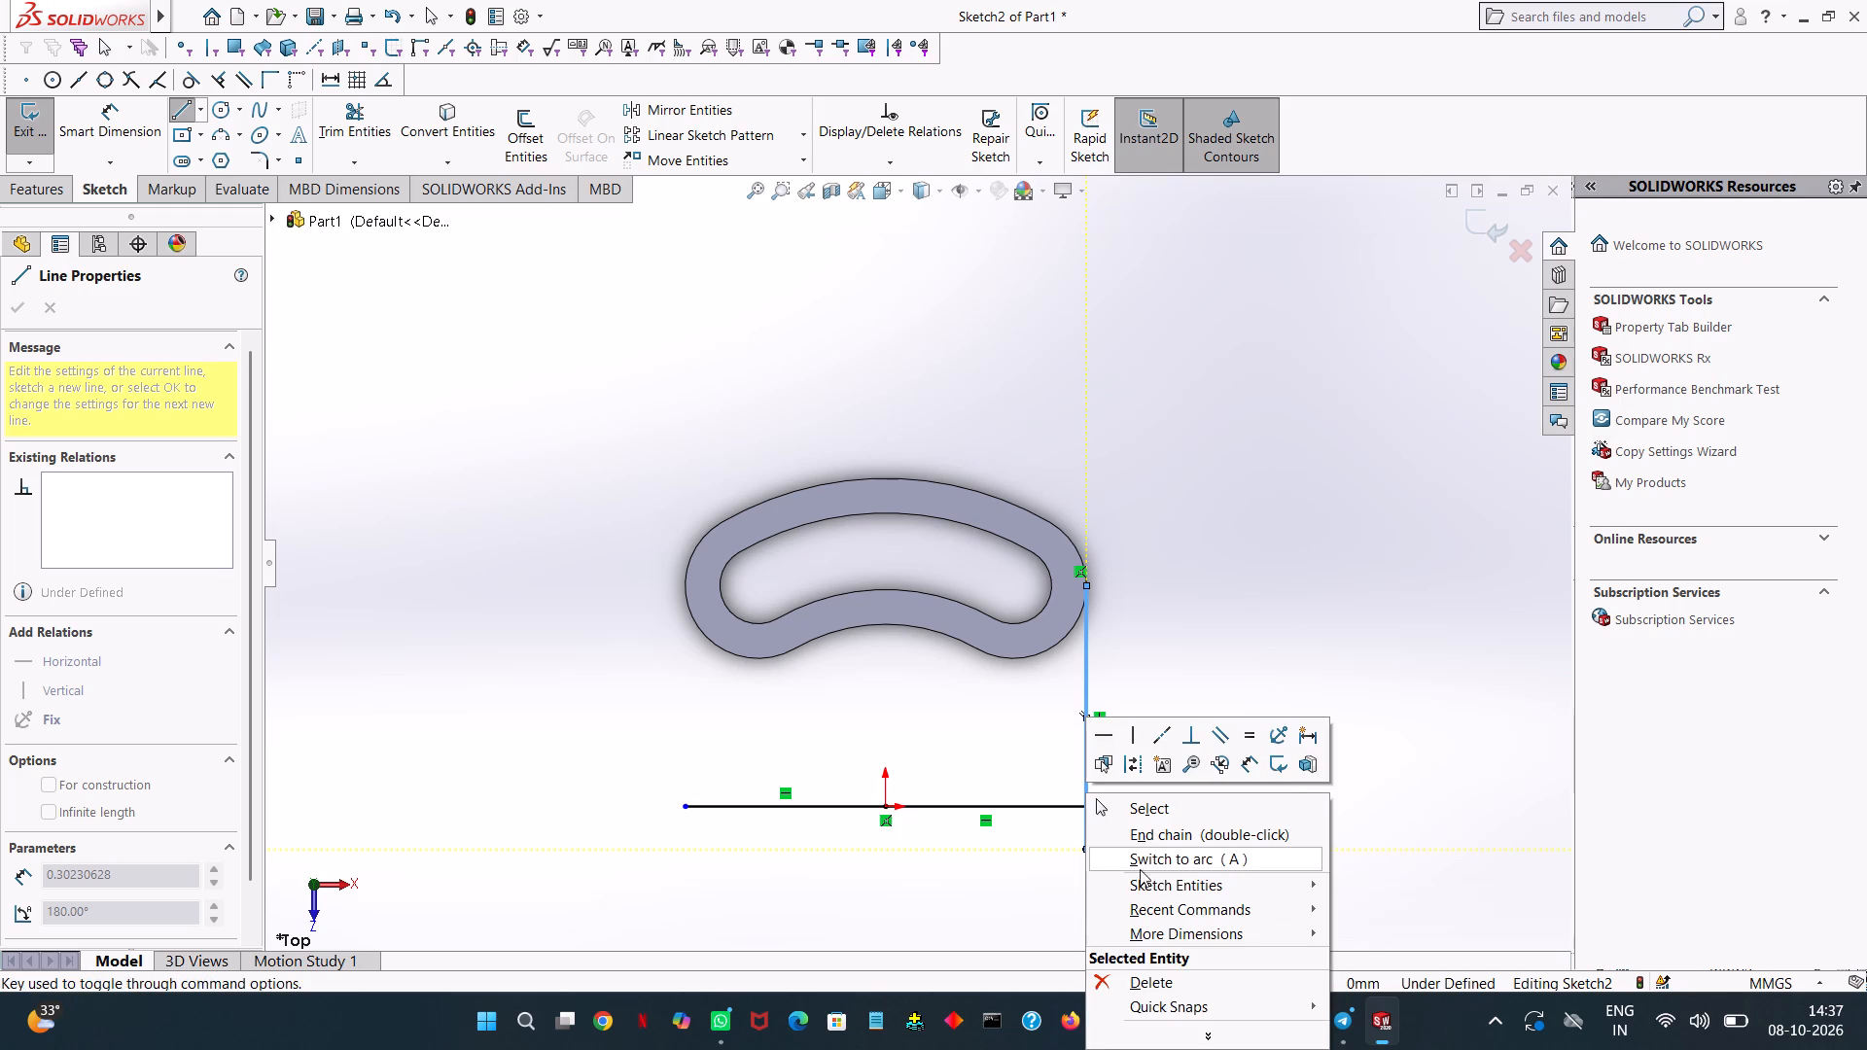
click(1155, 822)
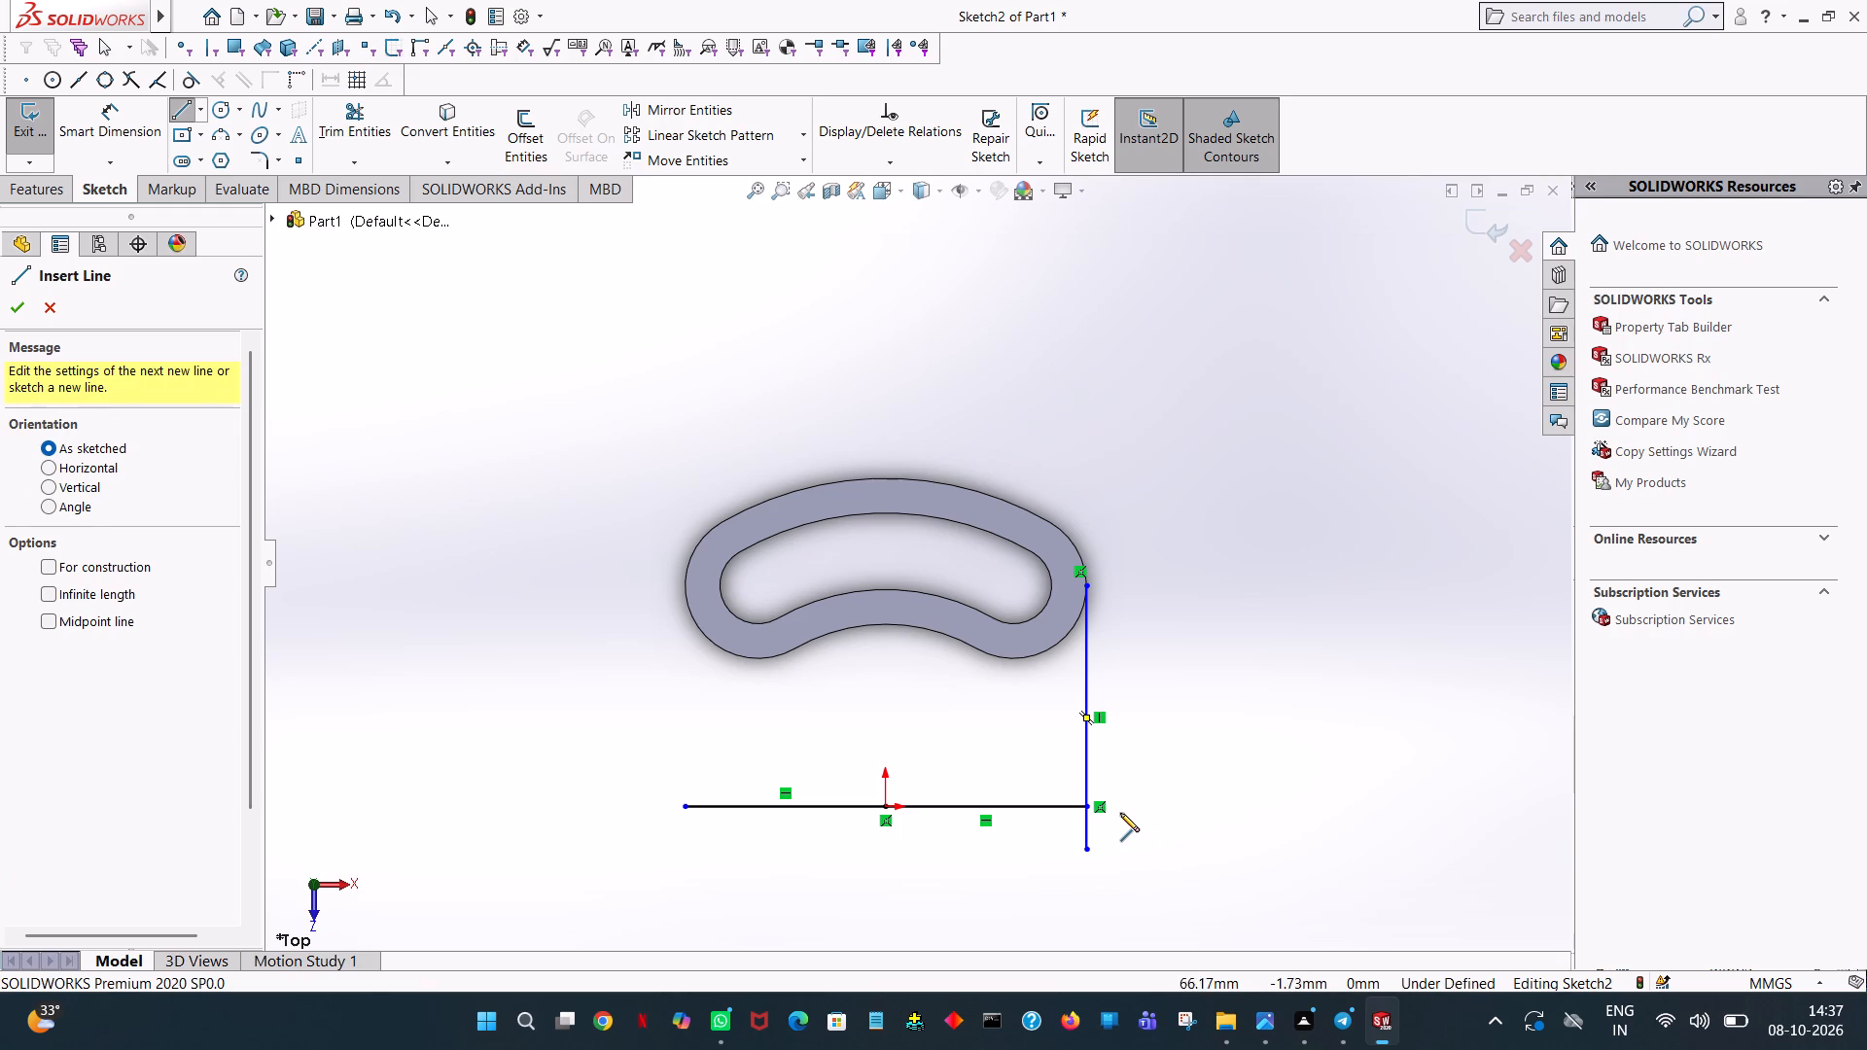
Sketch a 40 mm vertical line straight down from the origin.
click(885, 808)
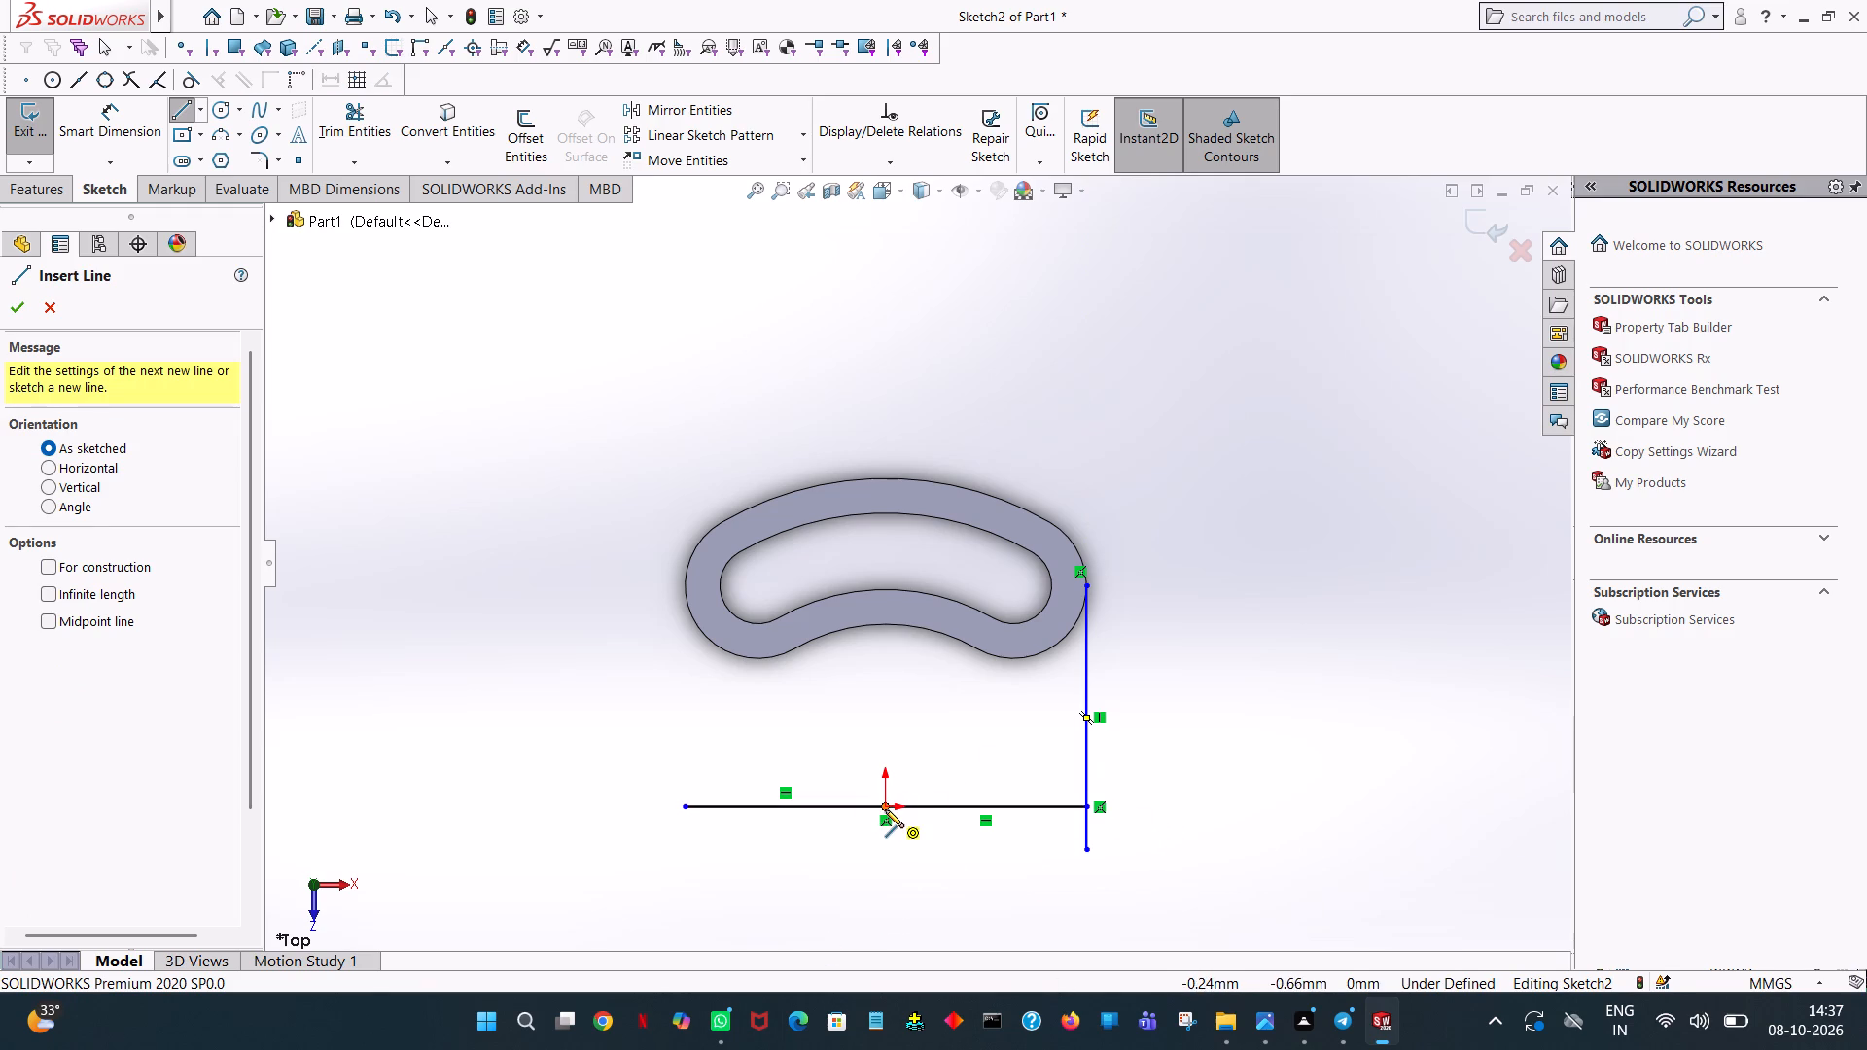
click(882, 807)
click(886, 872)
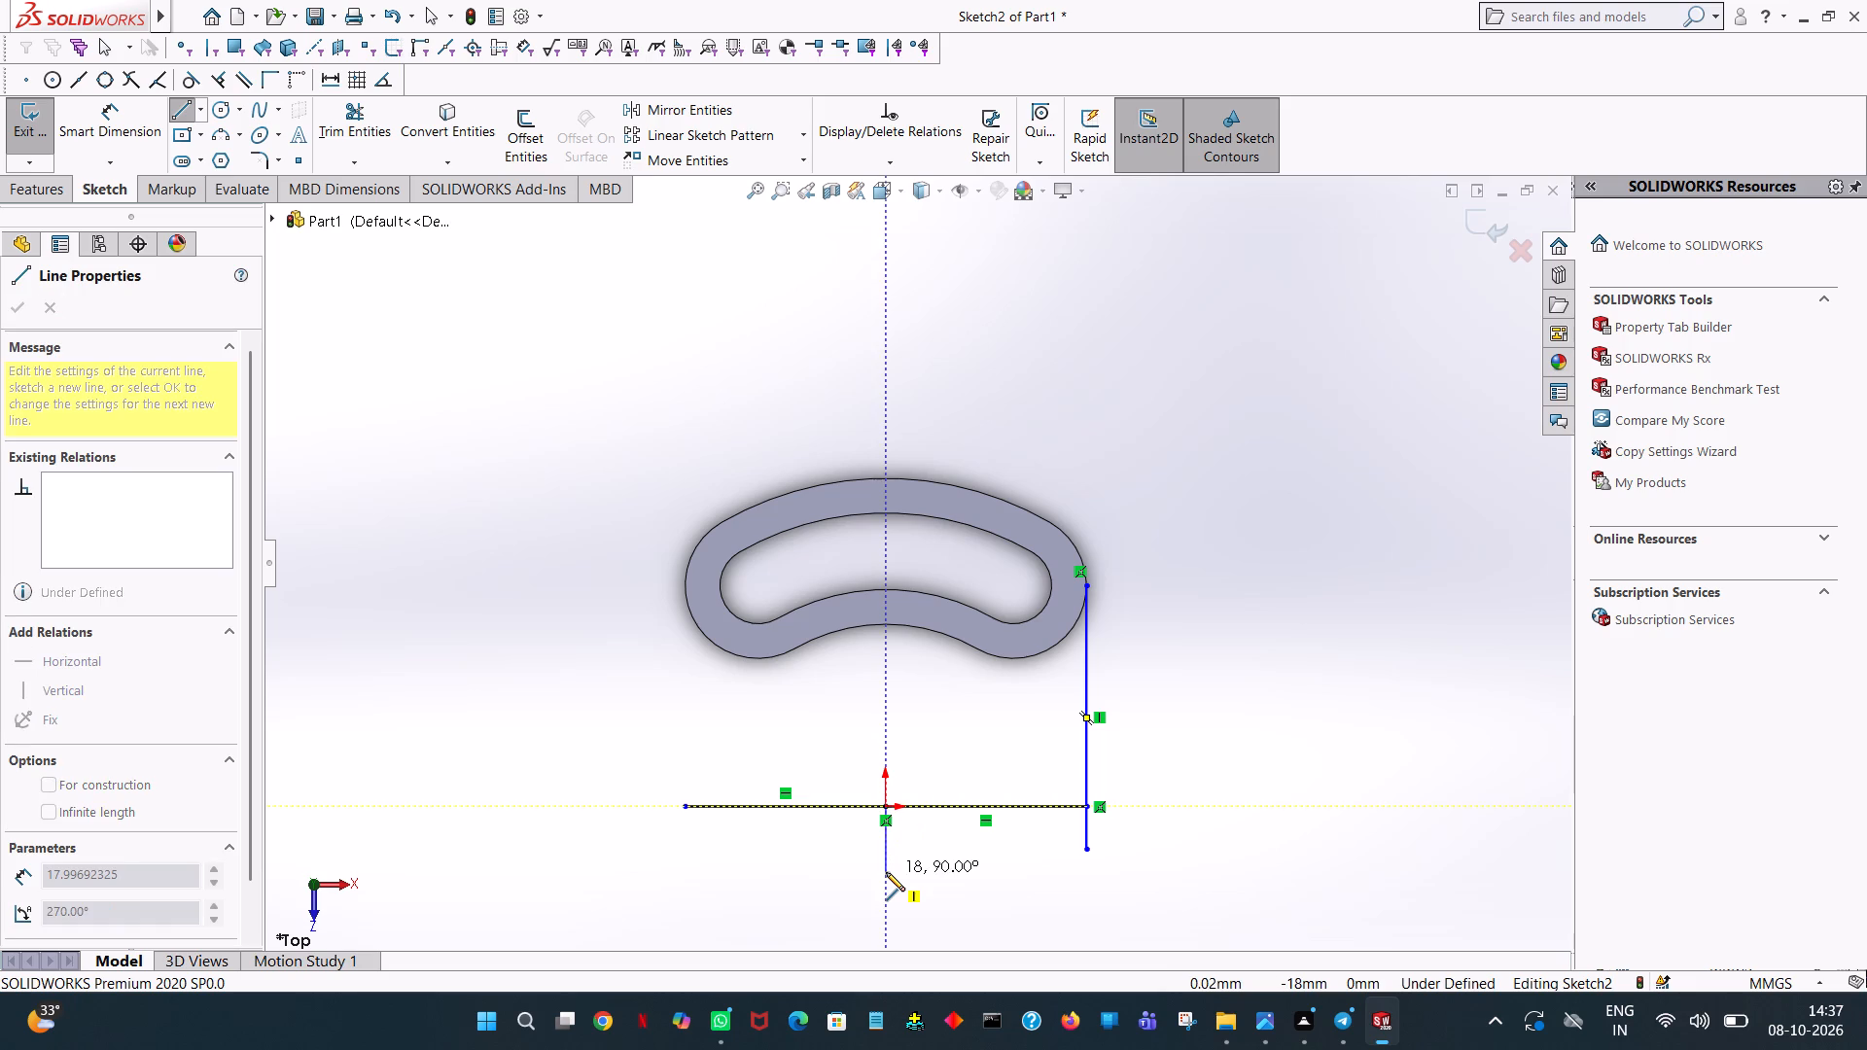
text(40)
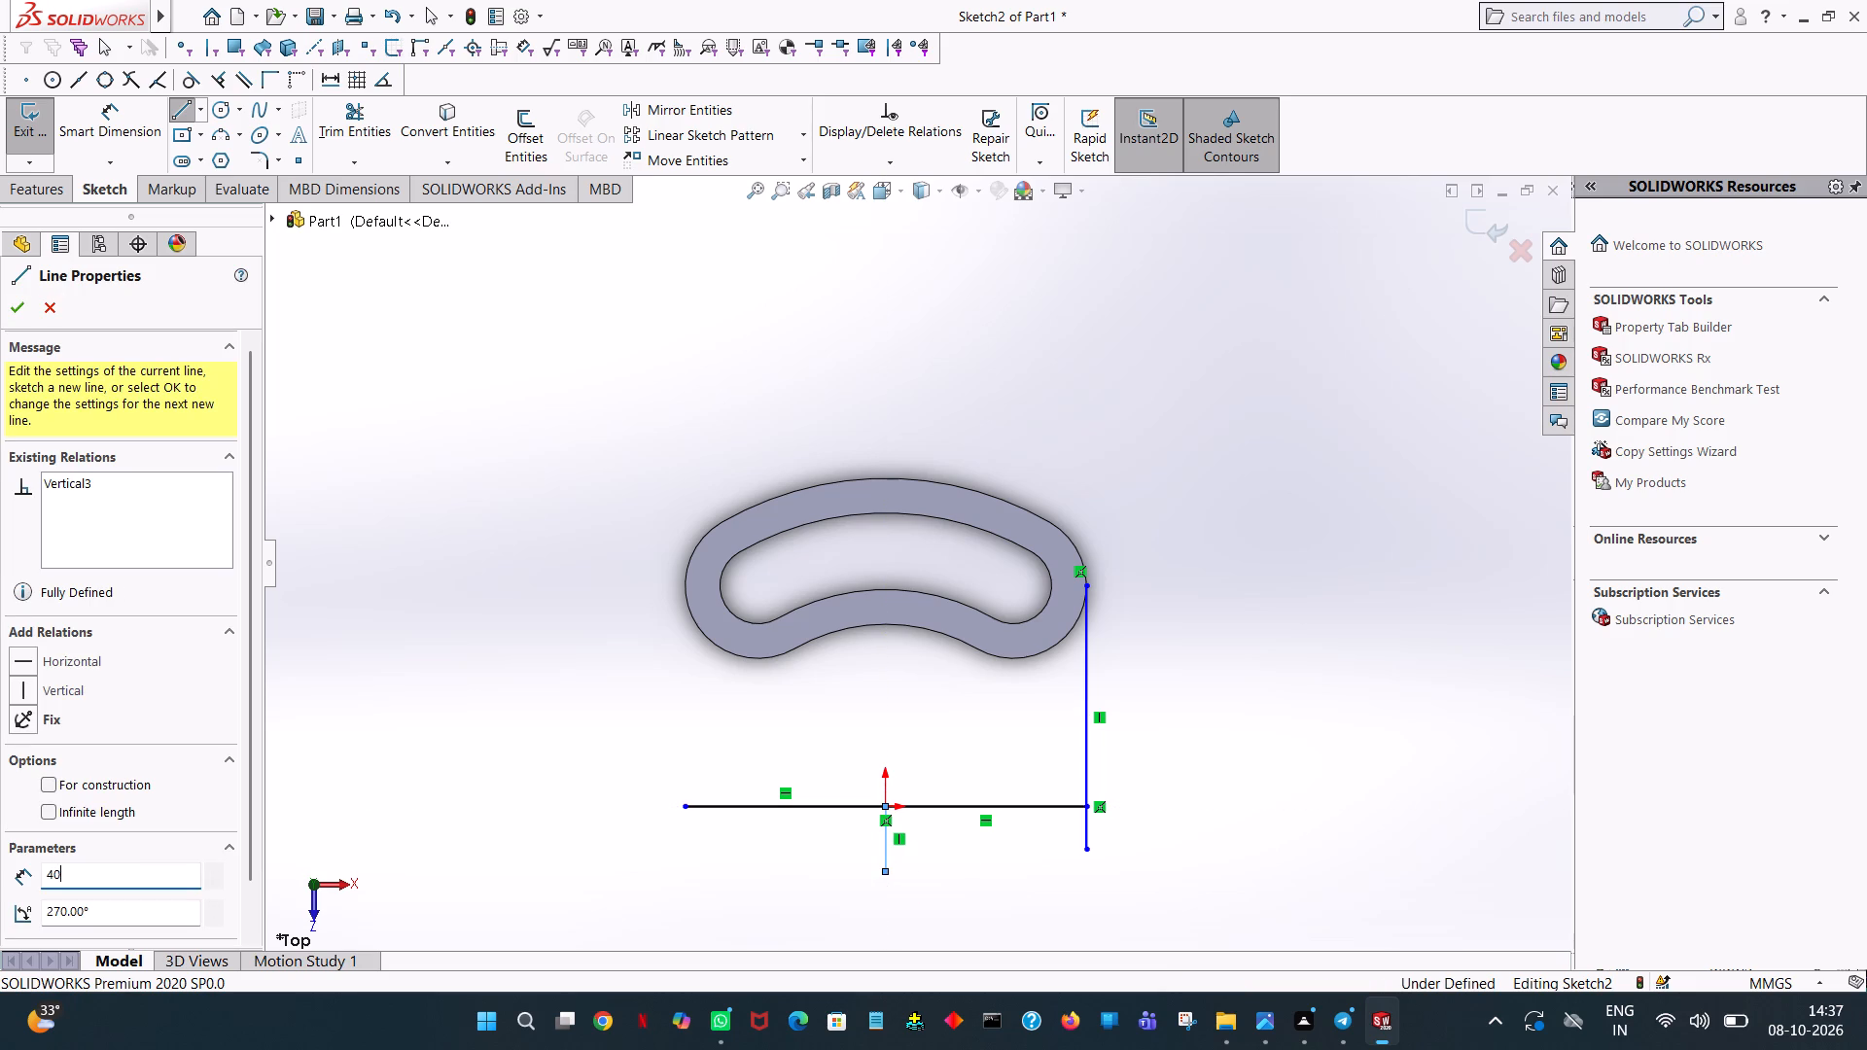
key(Return)
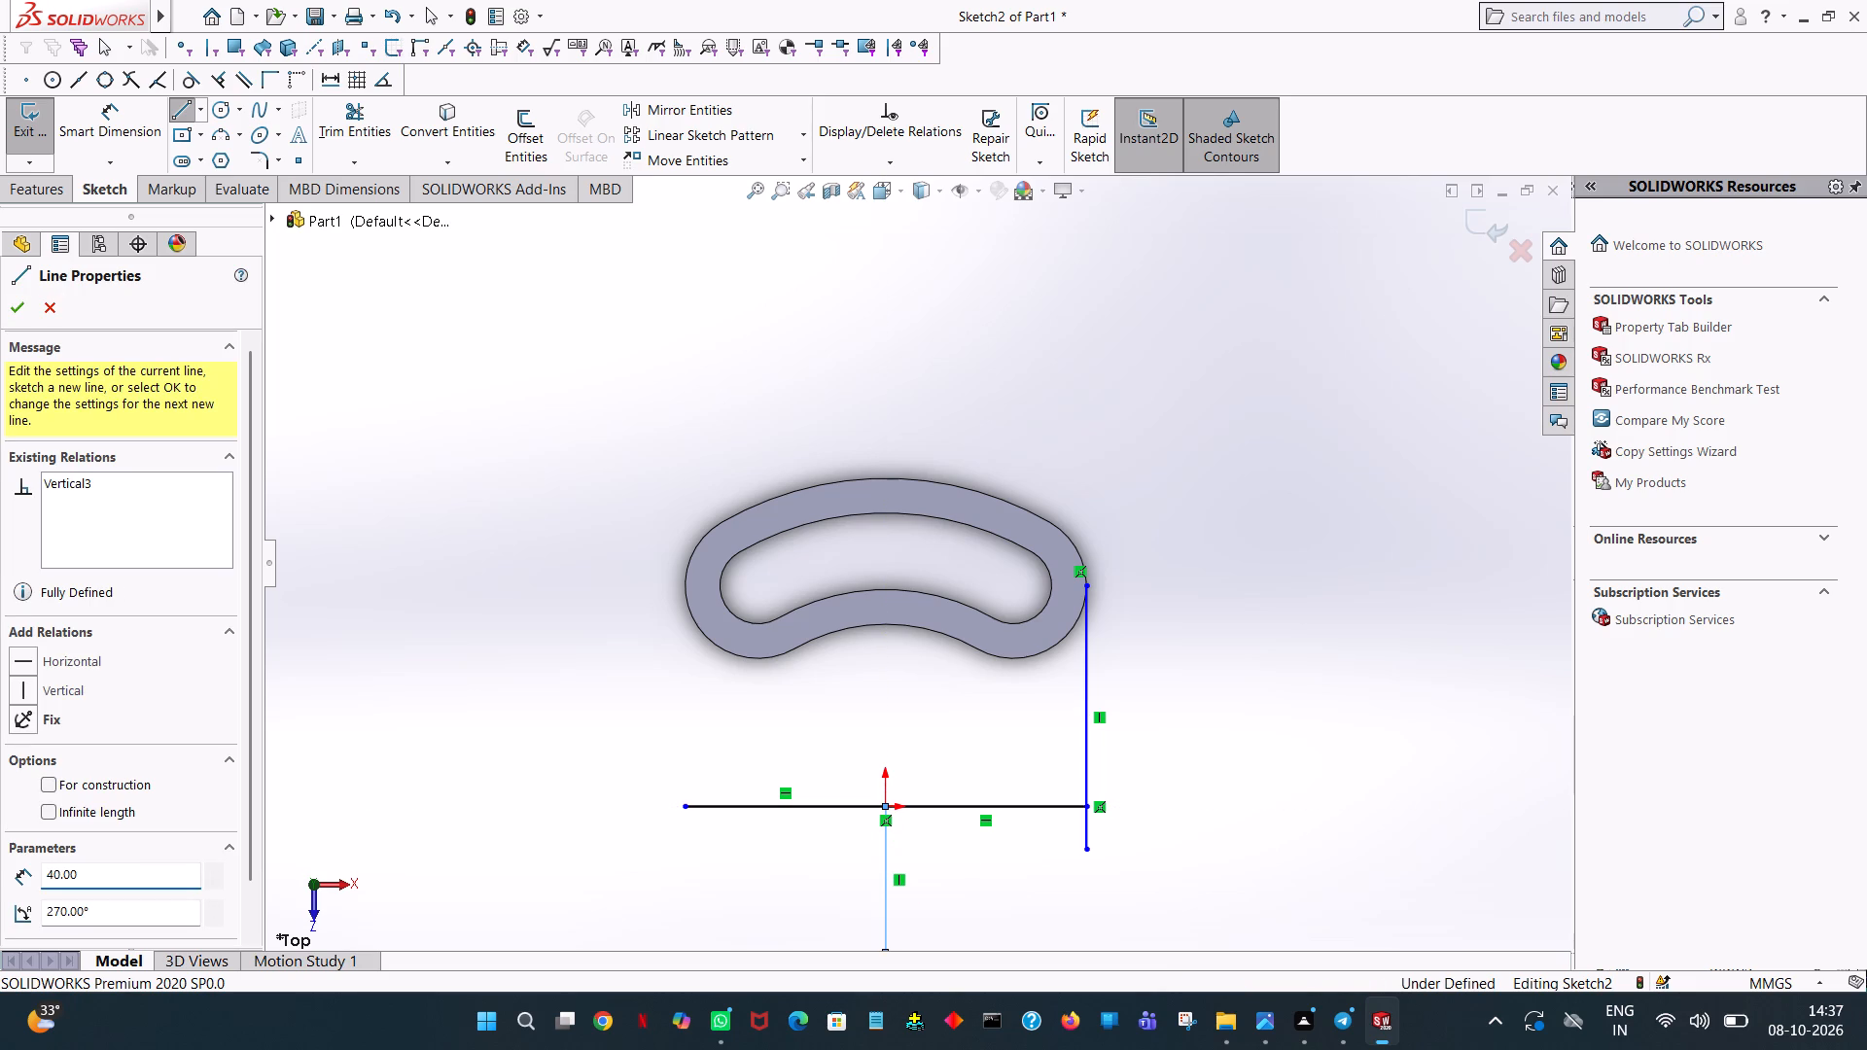
right_click(886, 872)
click(967, 803)
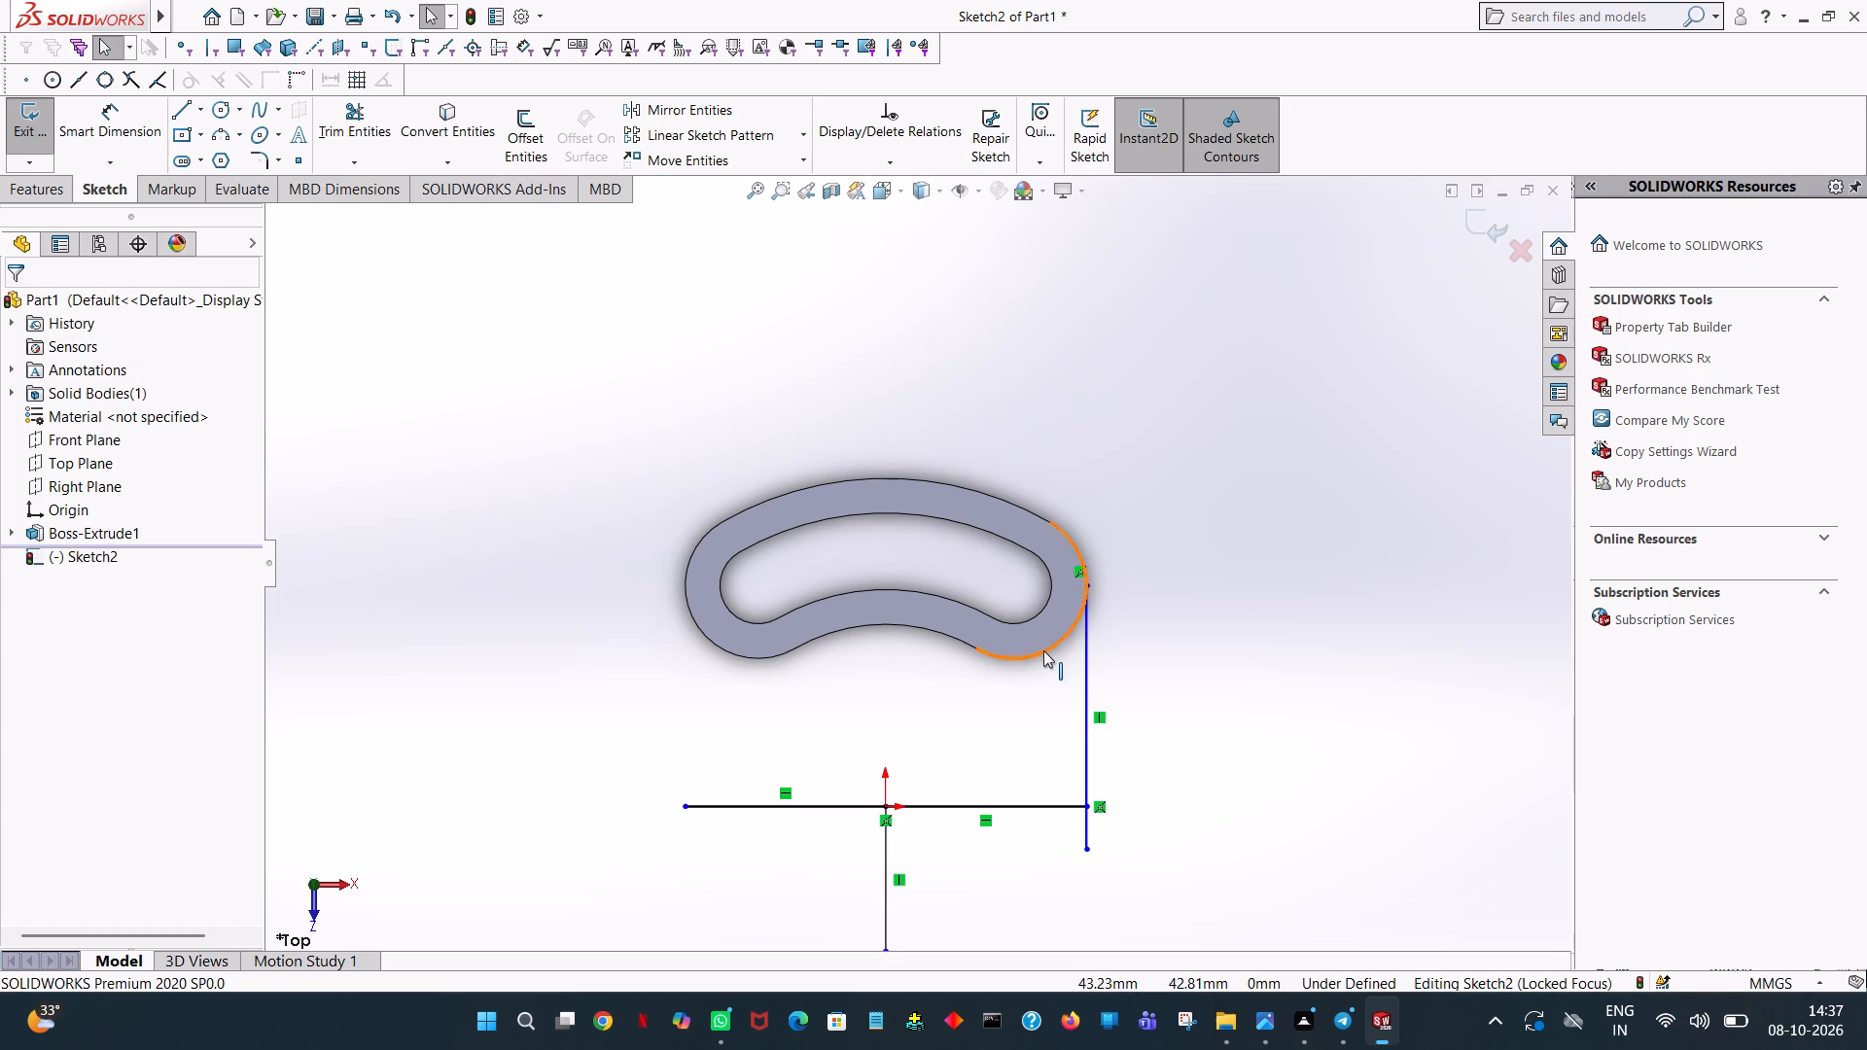
scroll(1043, 650, down, 3)
scroll(964, 757, up, 6)
scroll(904, 777, down, 2)
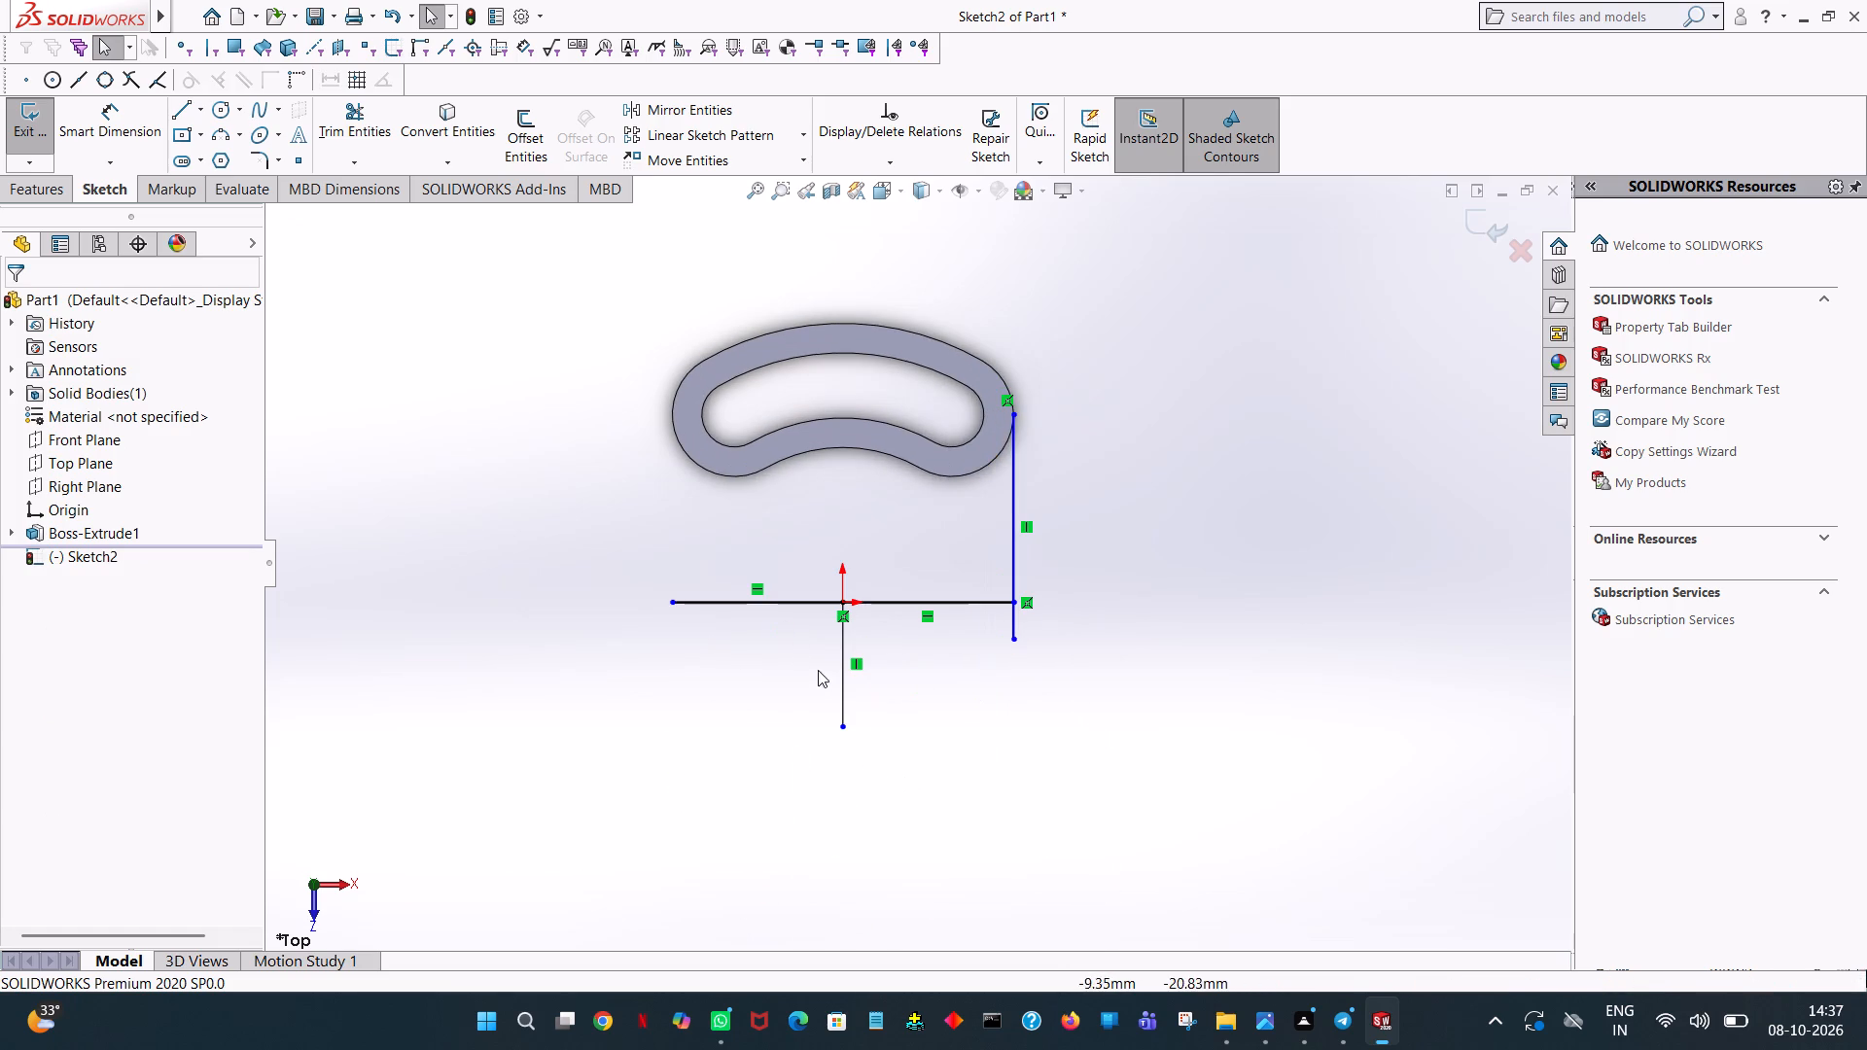
click(838, 686)
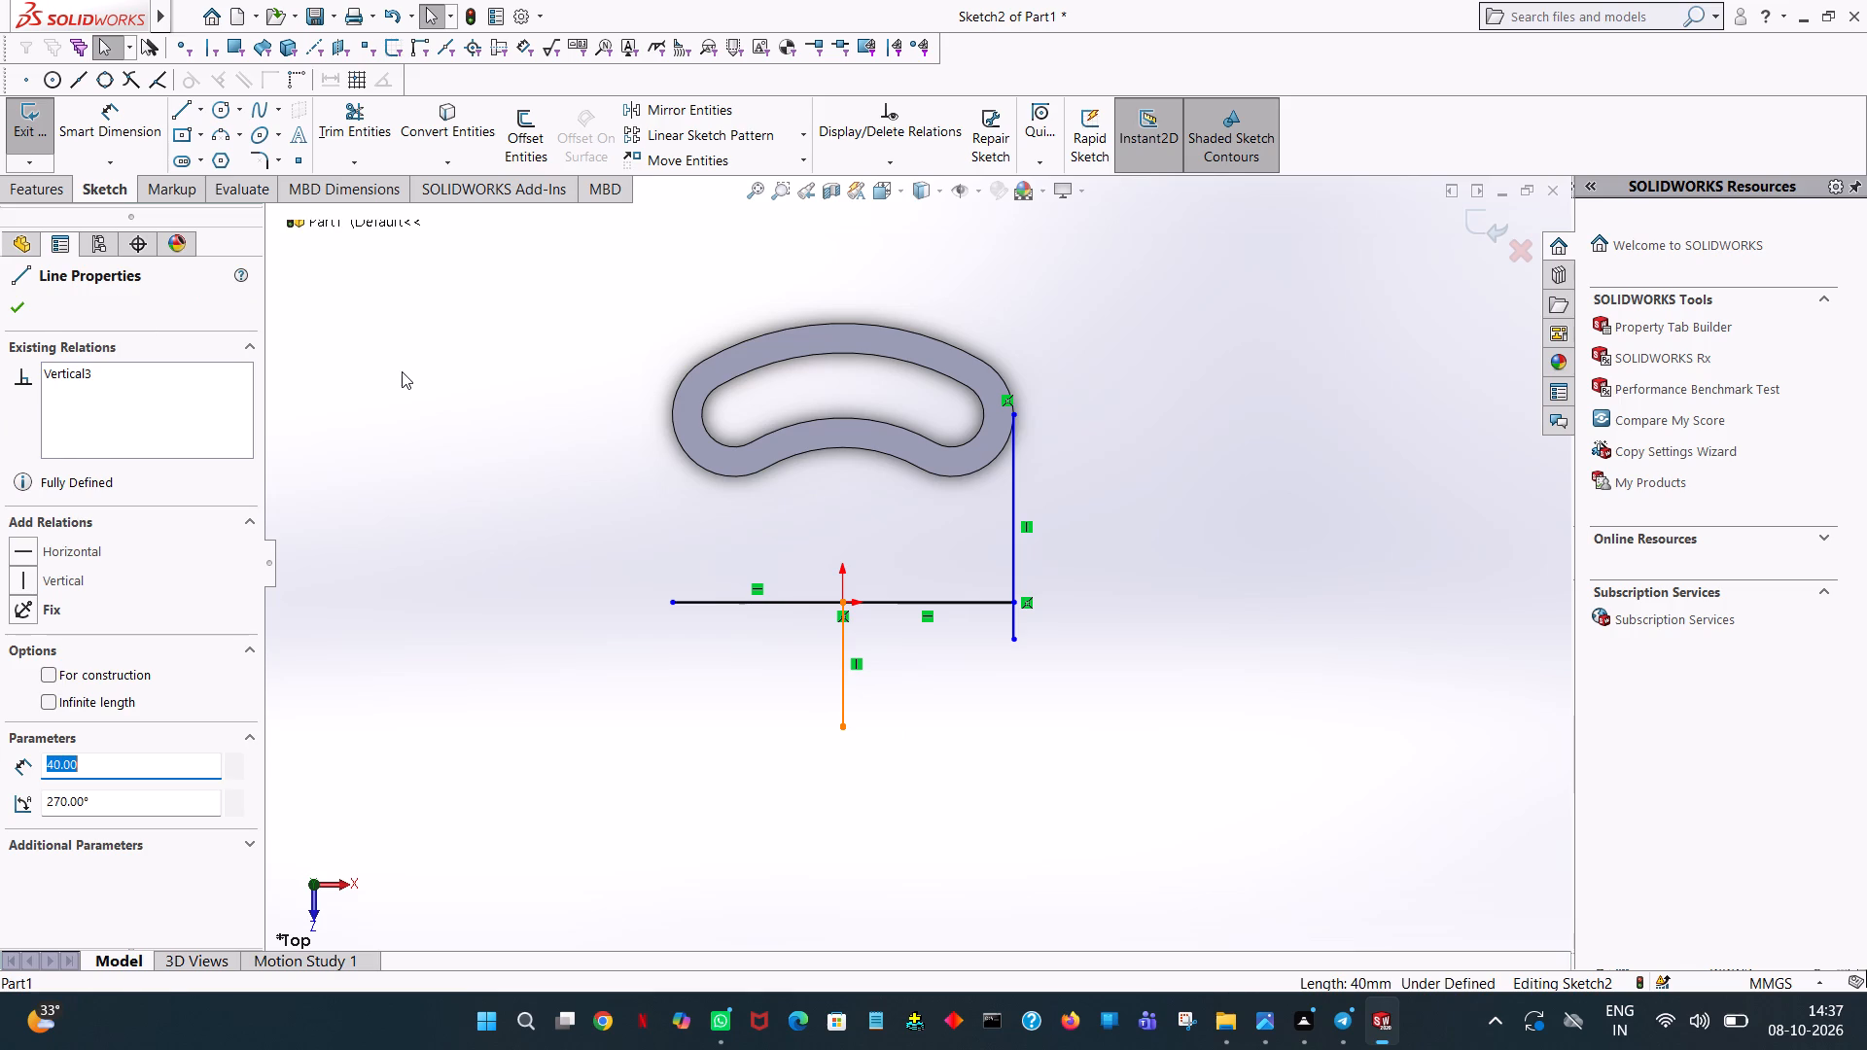
click(410, 376)
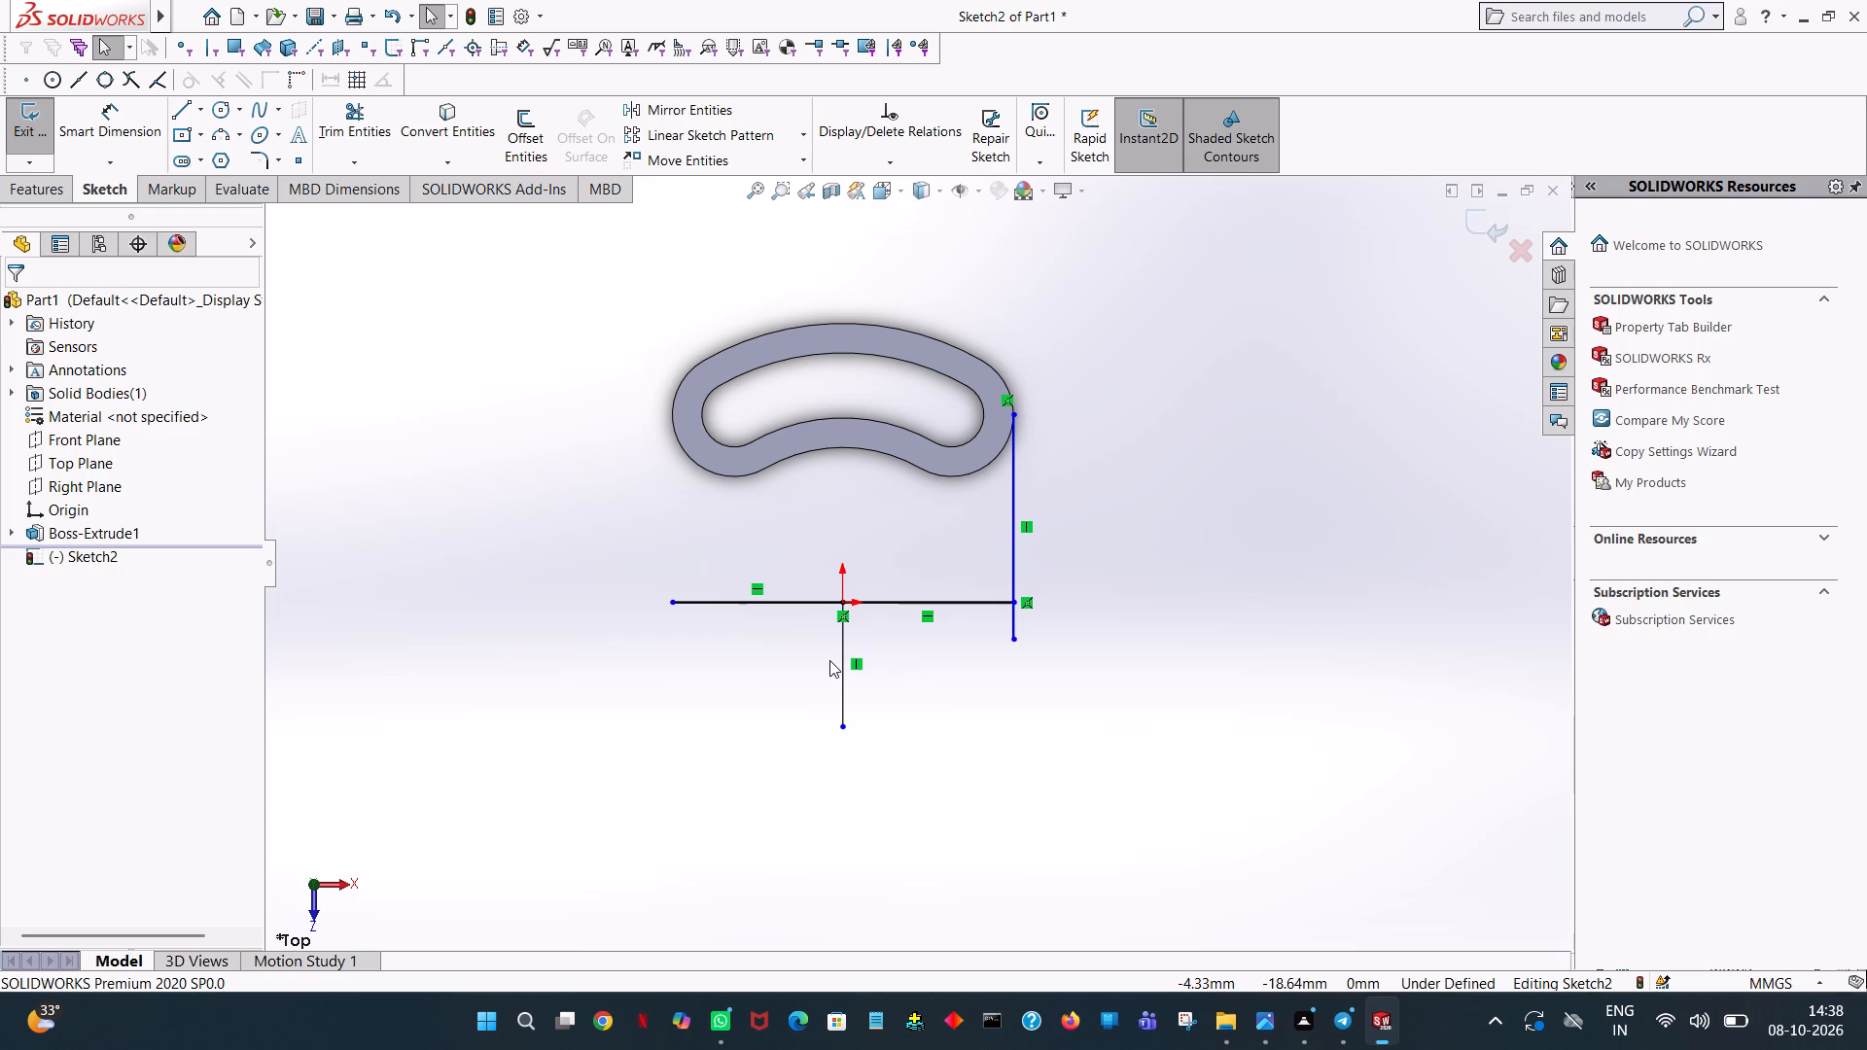
click(1161, 349)
Sketch connected lines from the slot's outer left end: about 101 mm down, 110 mm across, and about 28 mm up to the right vertical line's lower end.
click(170, 109)
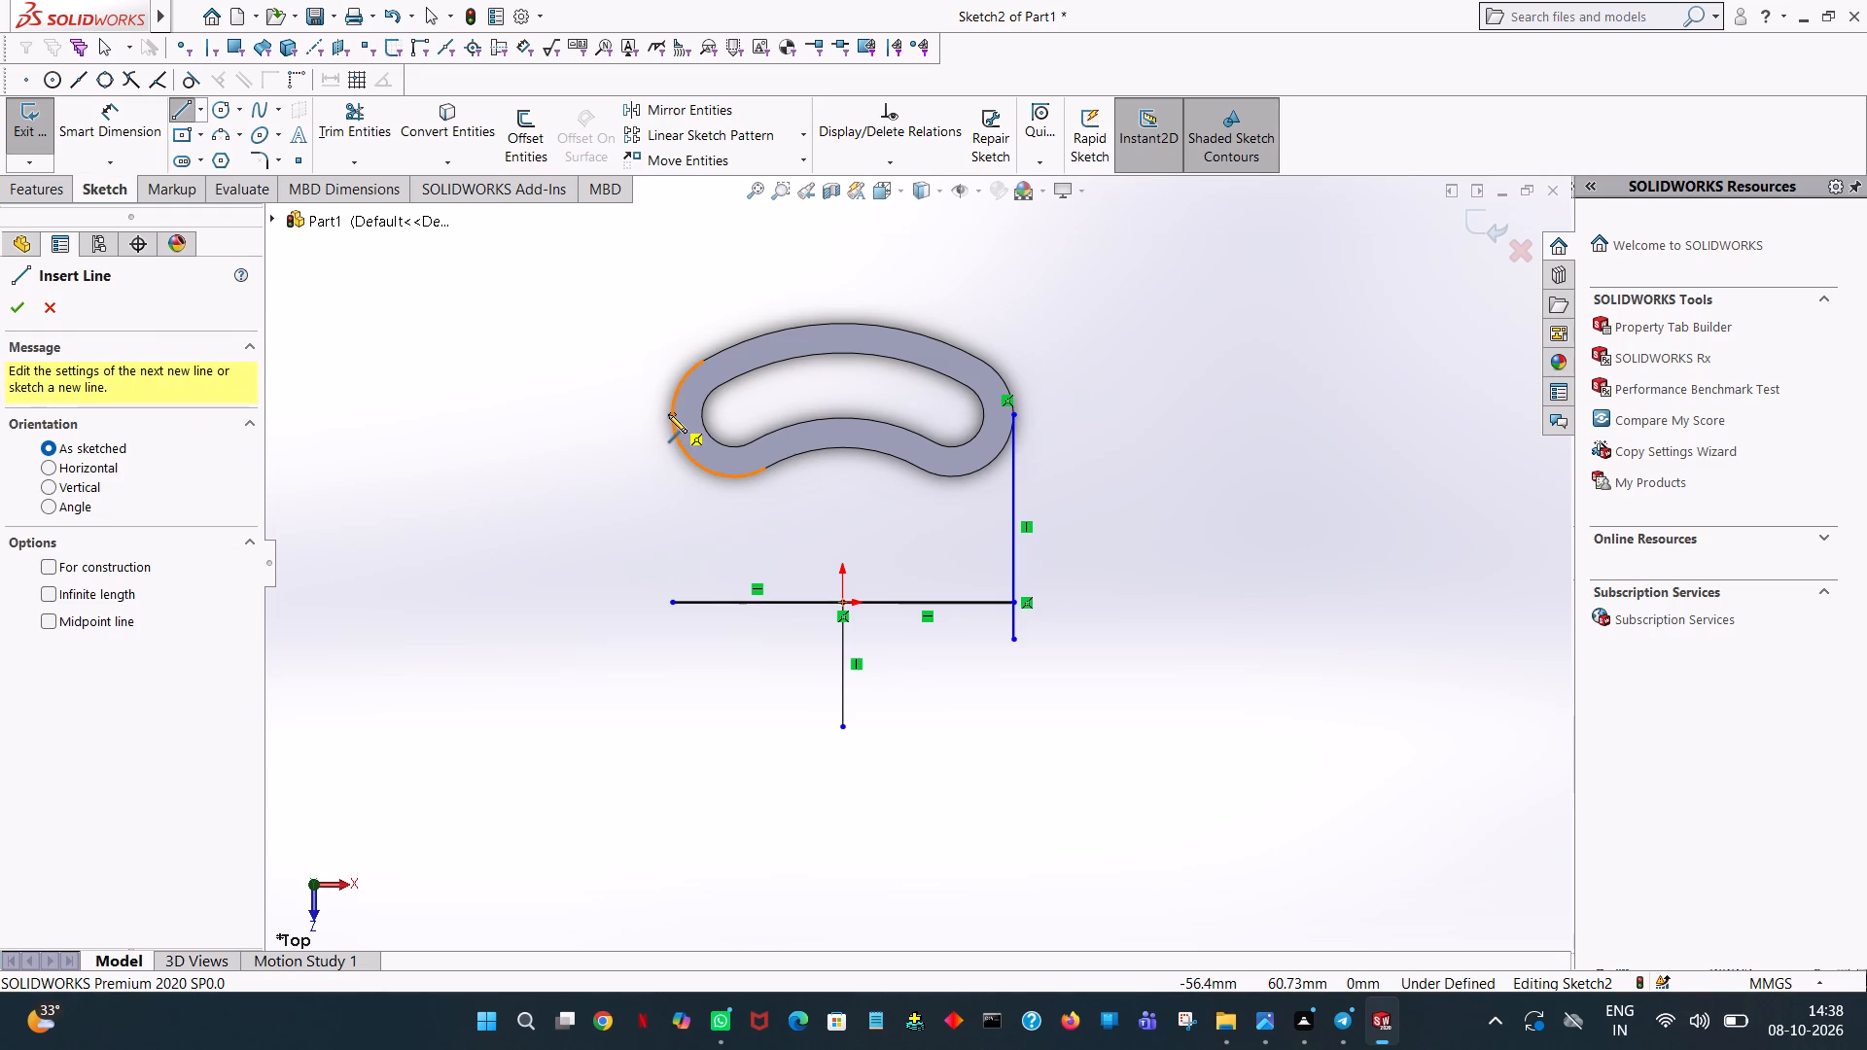
click(668, 414)
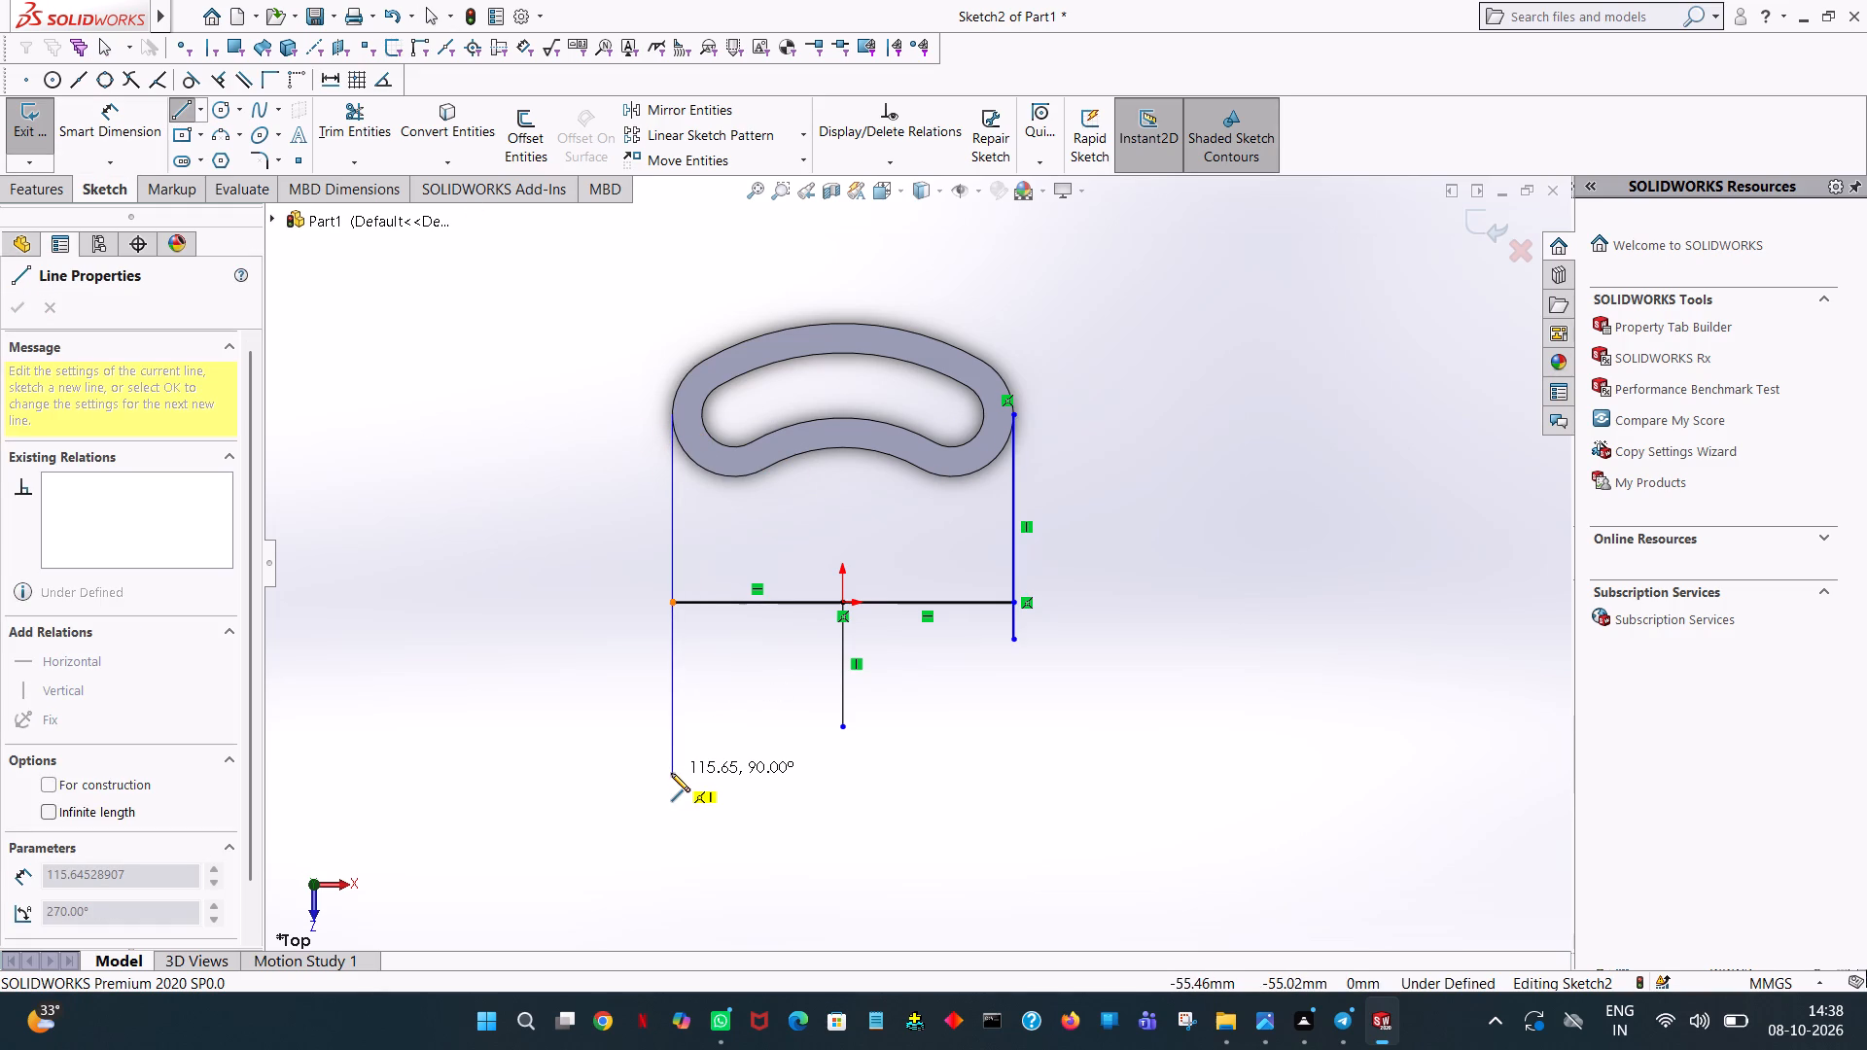
click(672, 723)
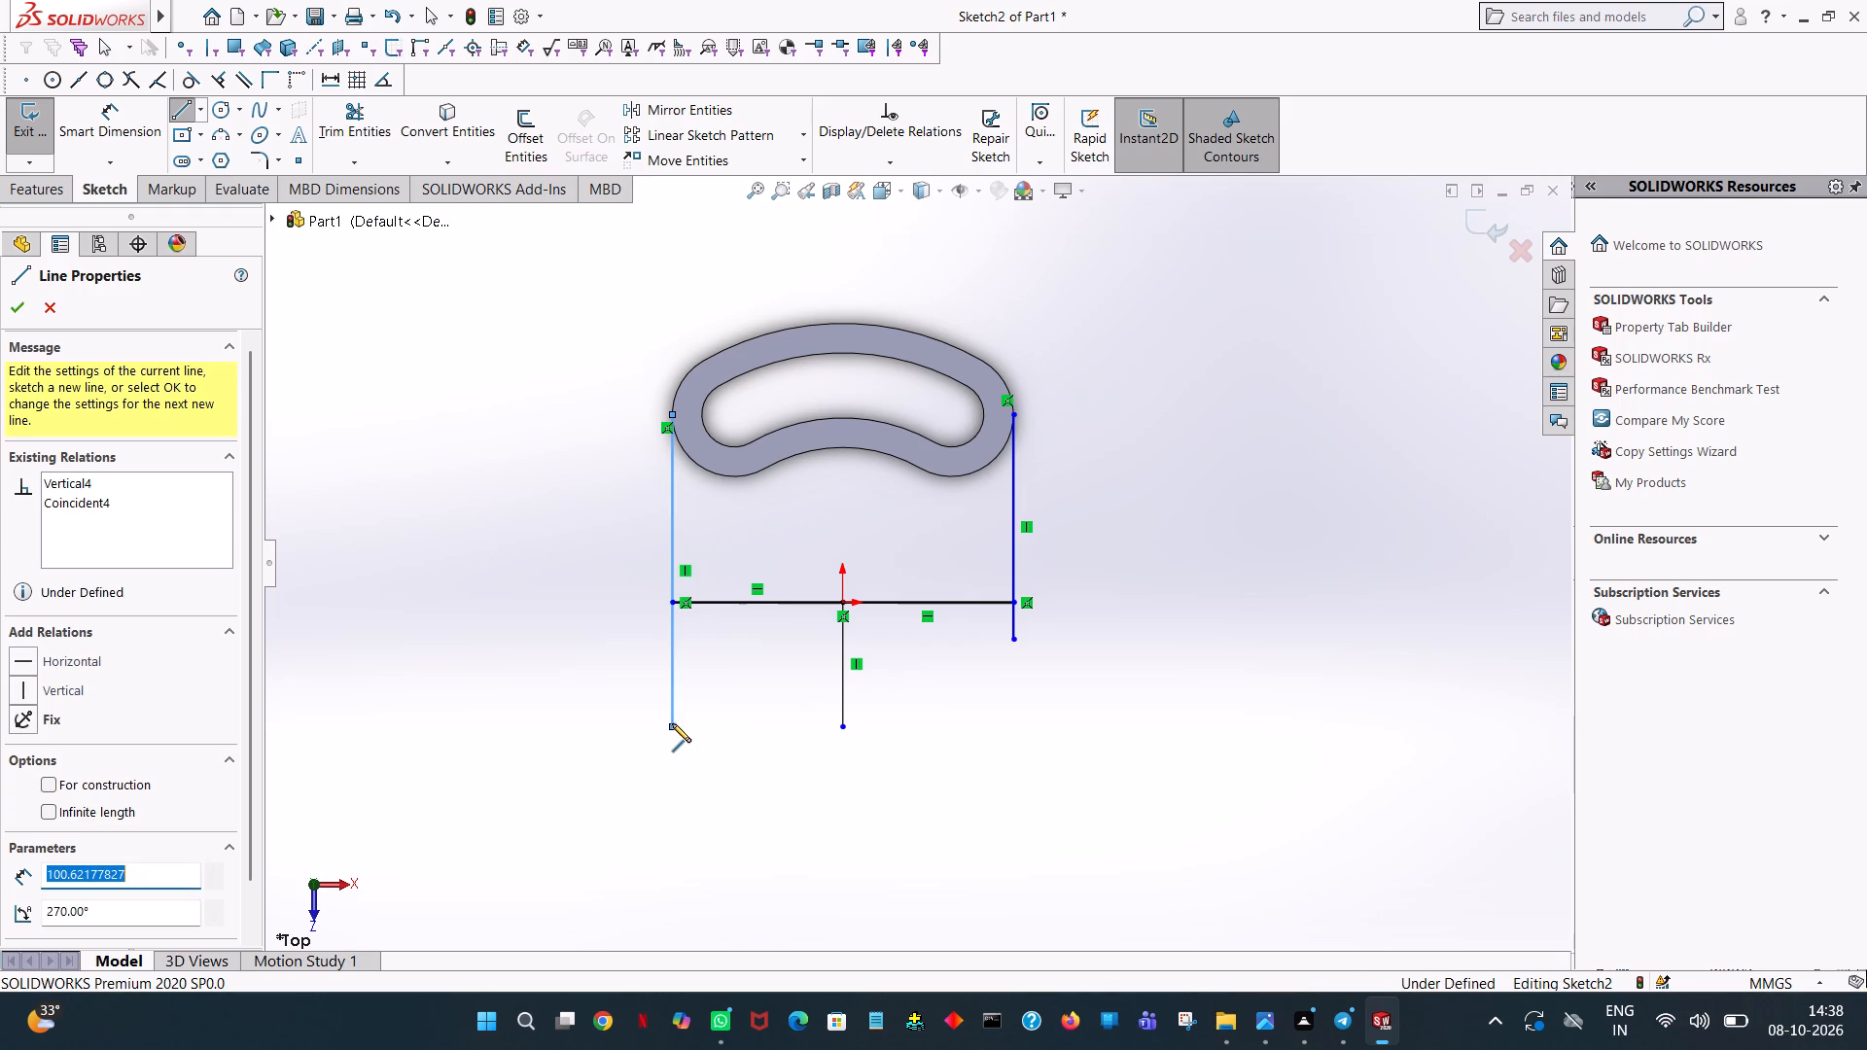
click(1011, 726)
click(1012, 641)
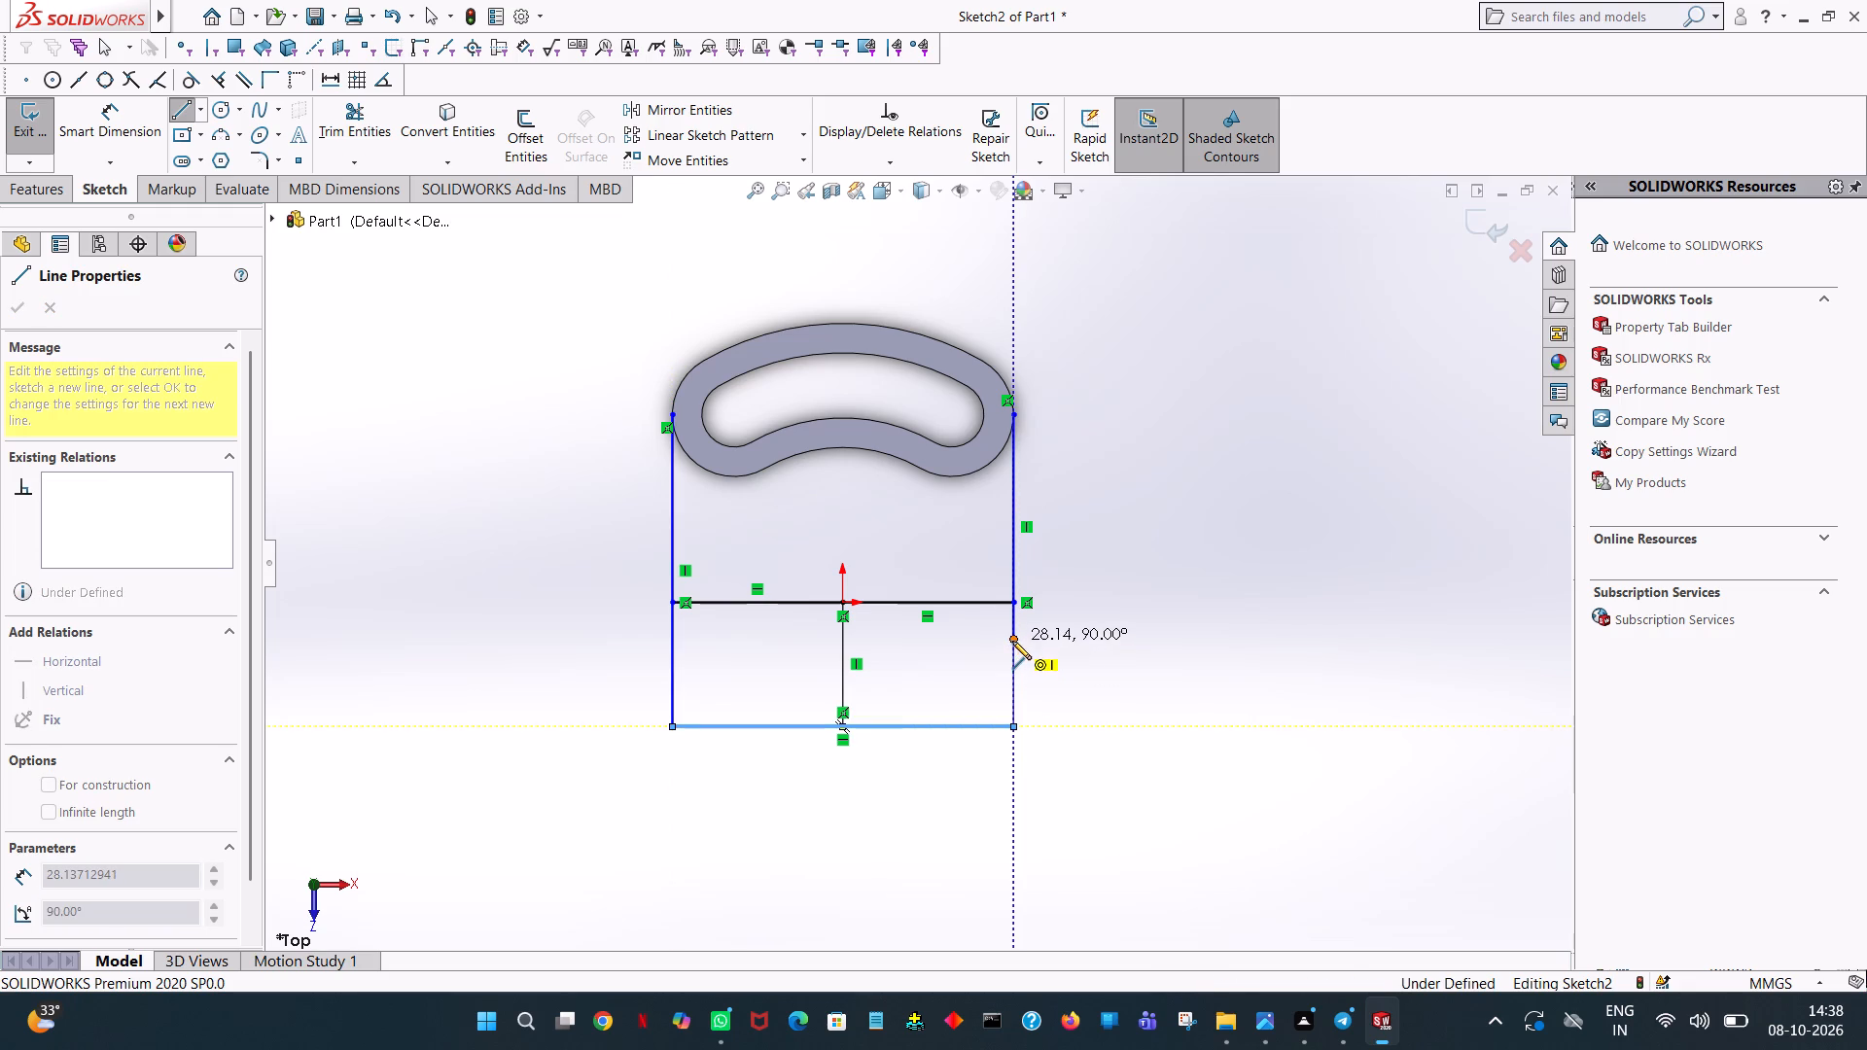
right_click(1012, 641)
click(1049, 648)
click(1064, 460)
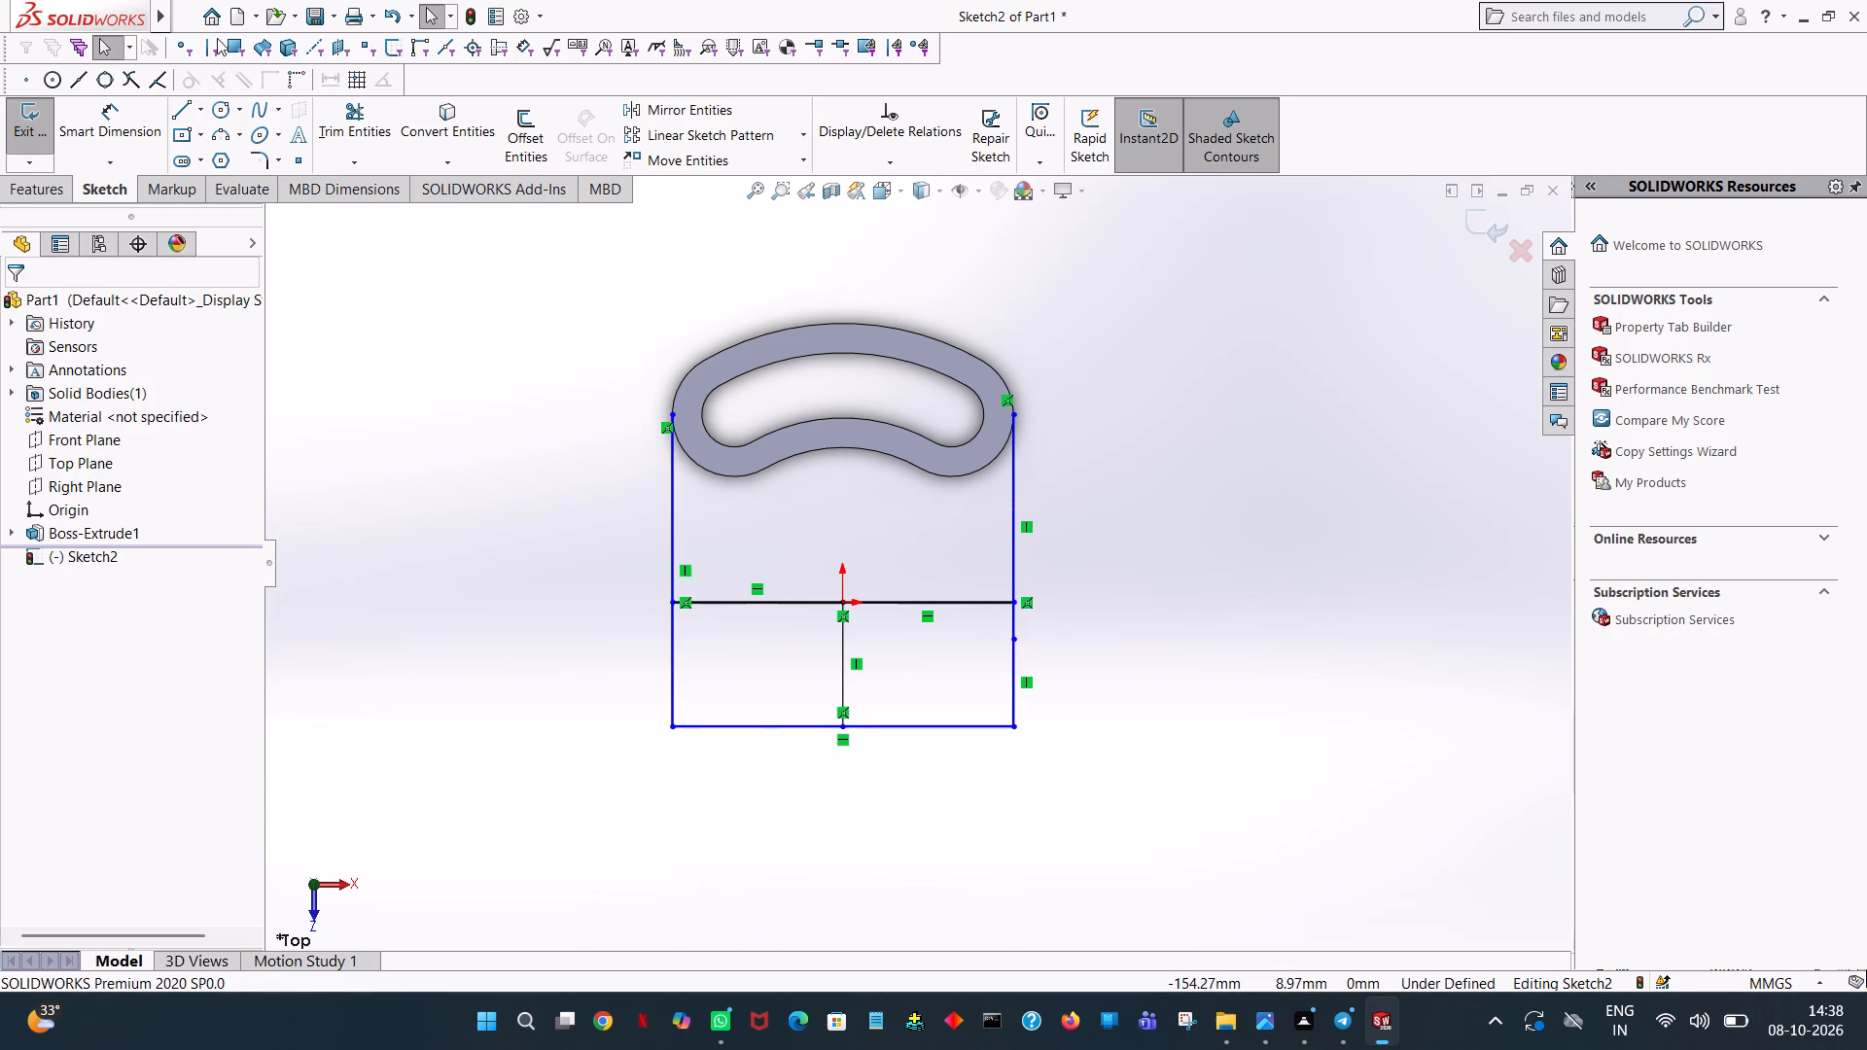
Trim away both 55 mm horizontal lines and the 40 mm vertical line at the origin.
click(359, 134)
click(771, 598)
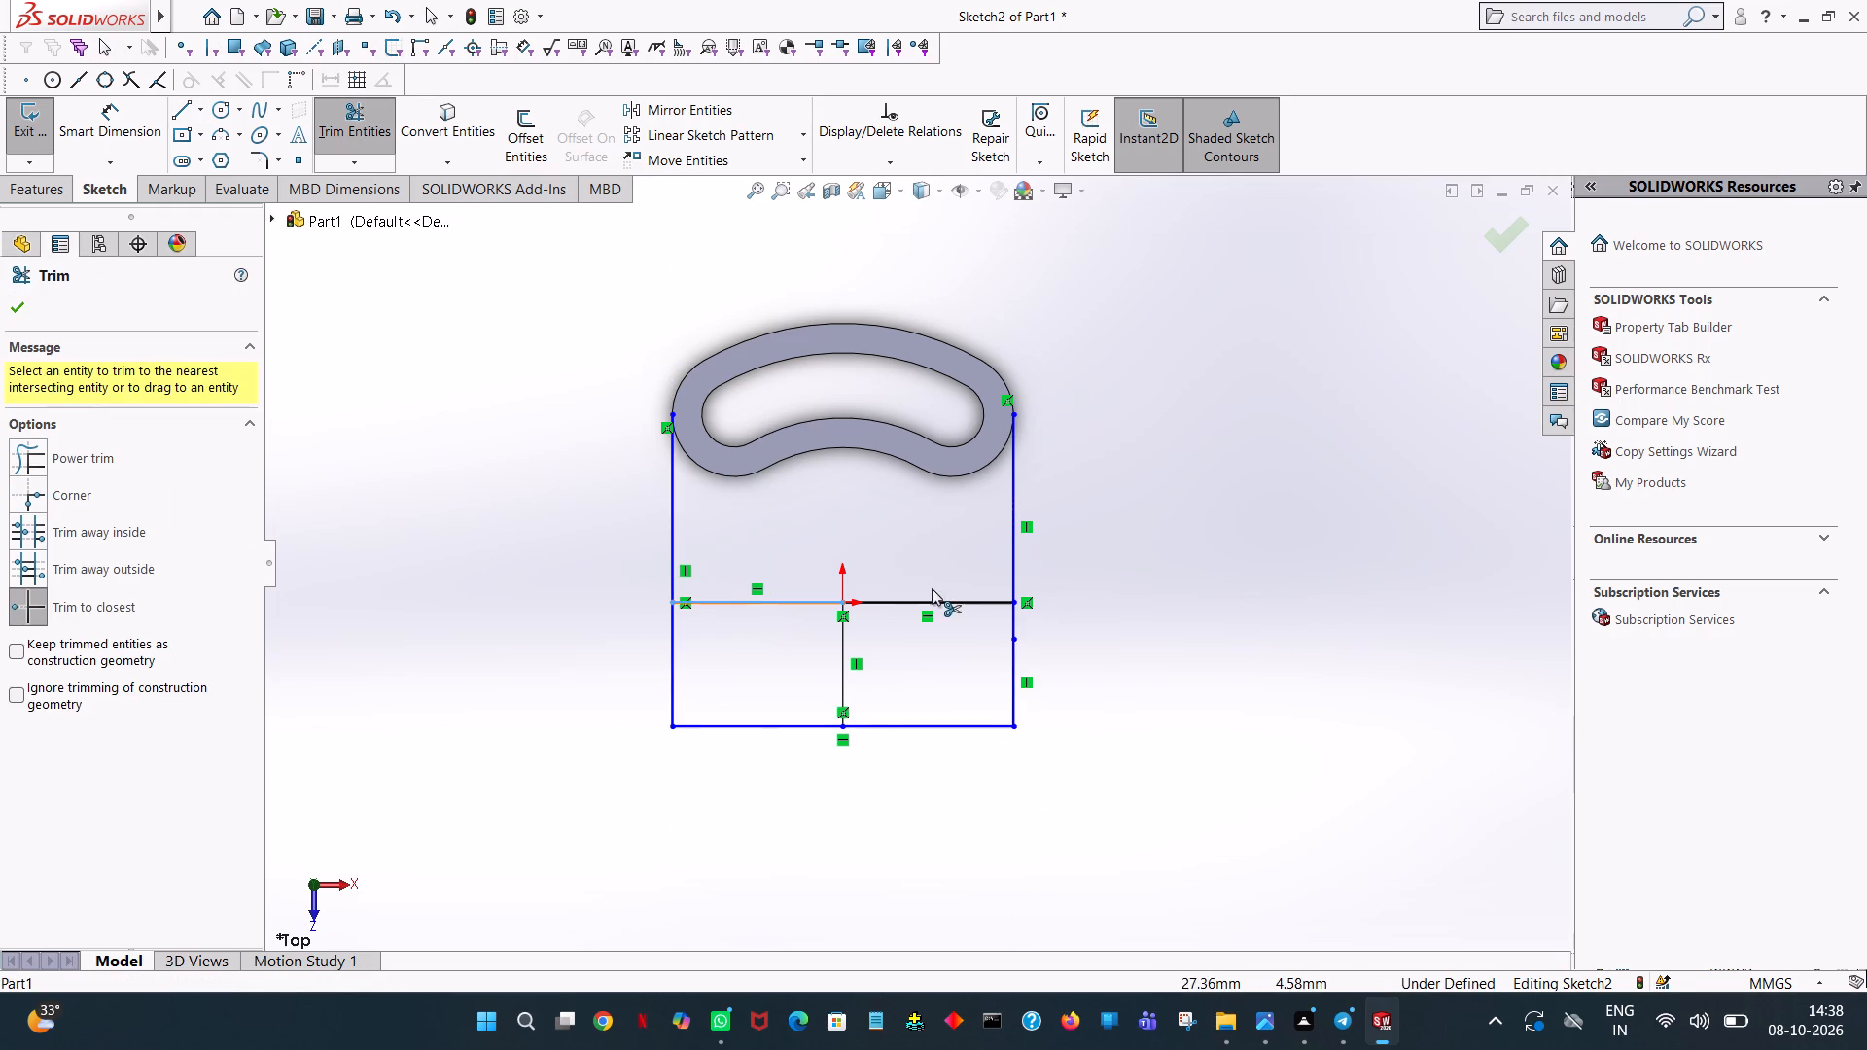
click(928, 599)
click(844, 655)
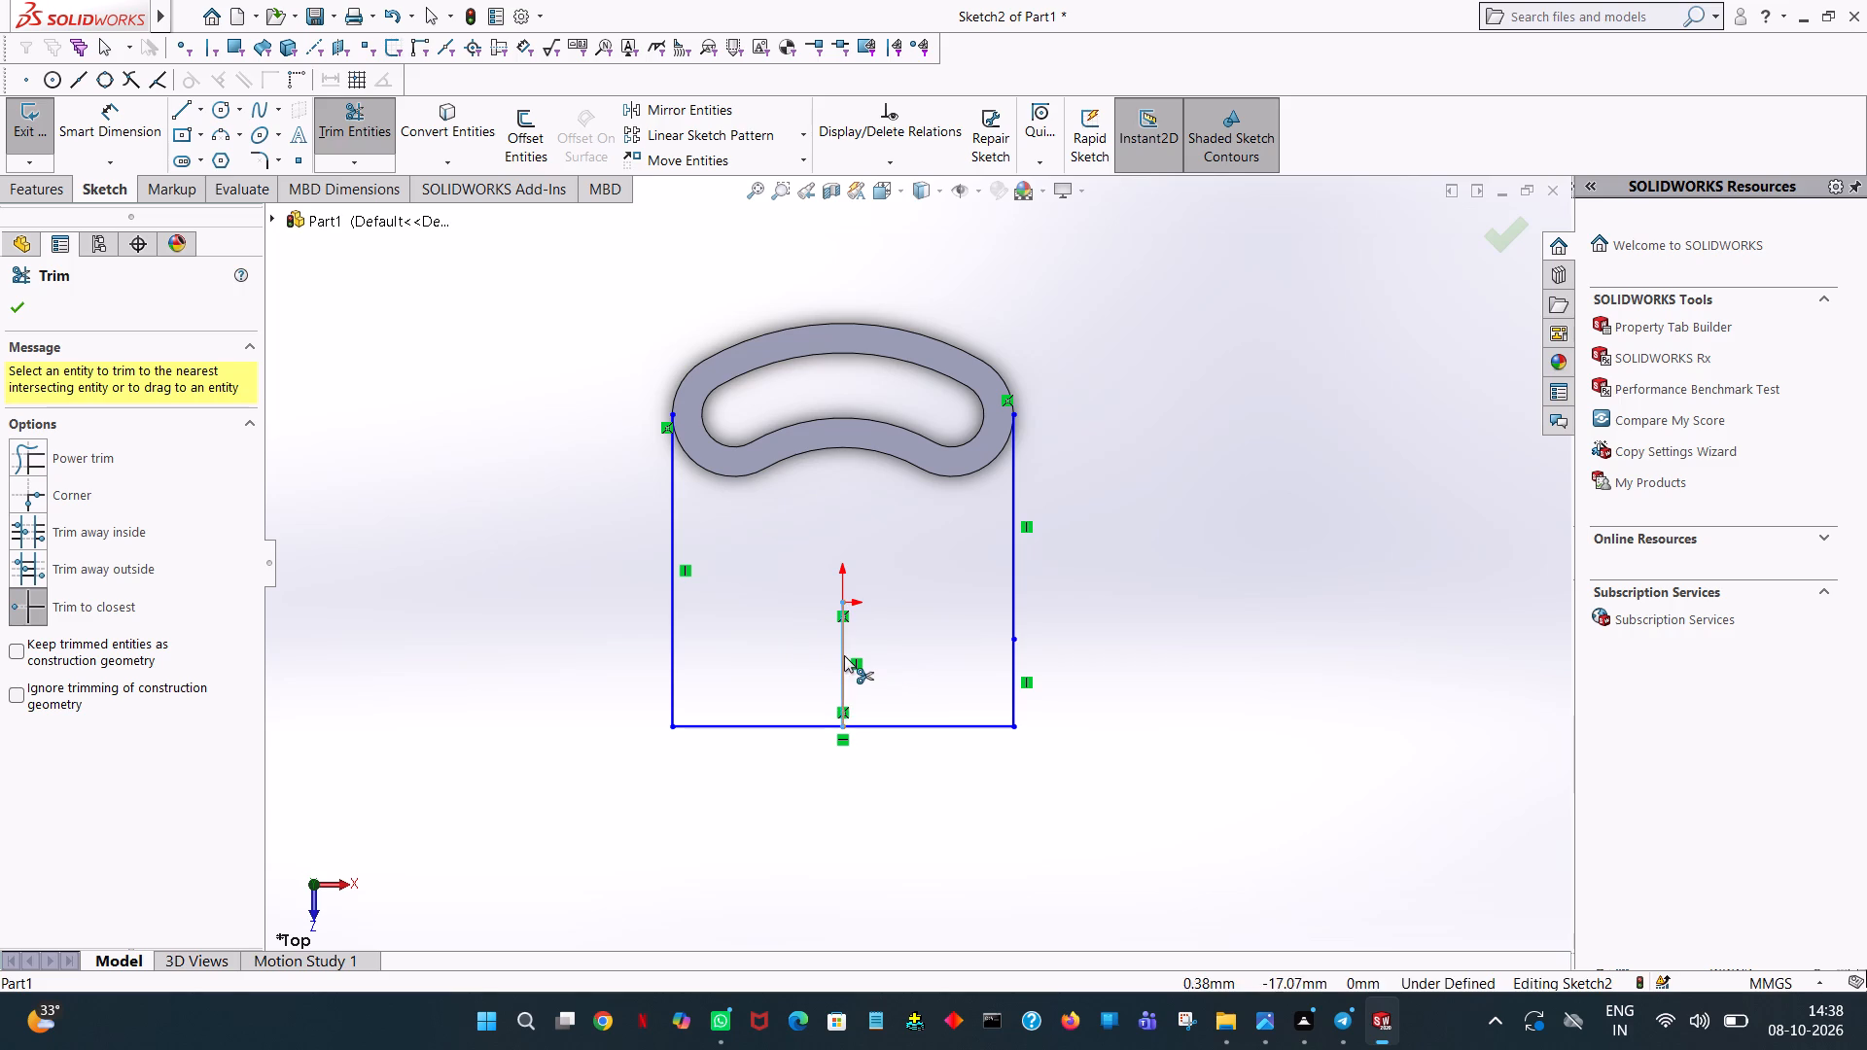
click(17, 309)
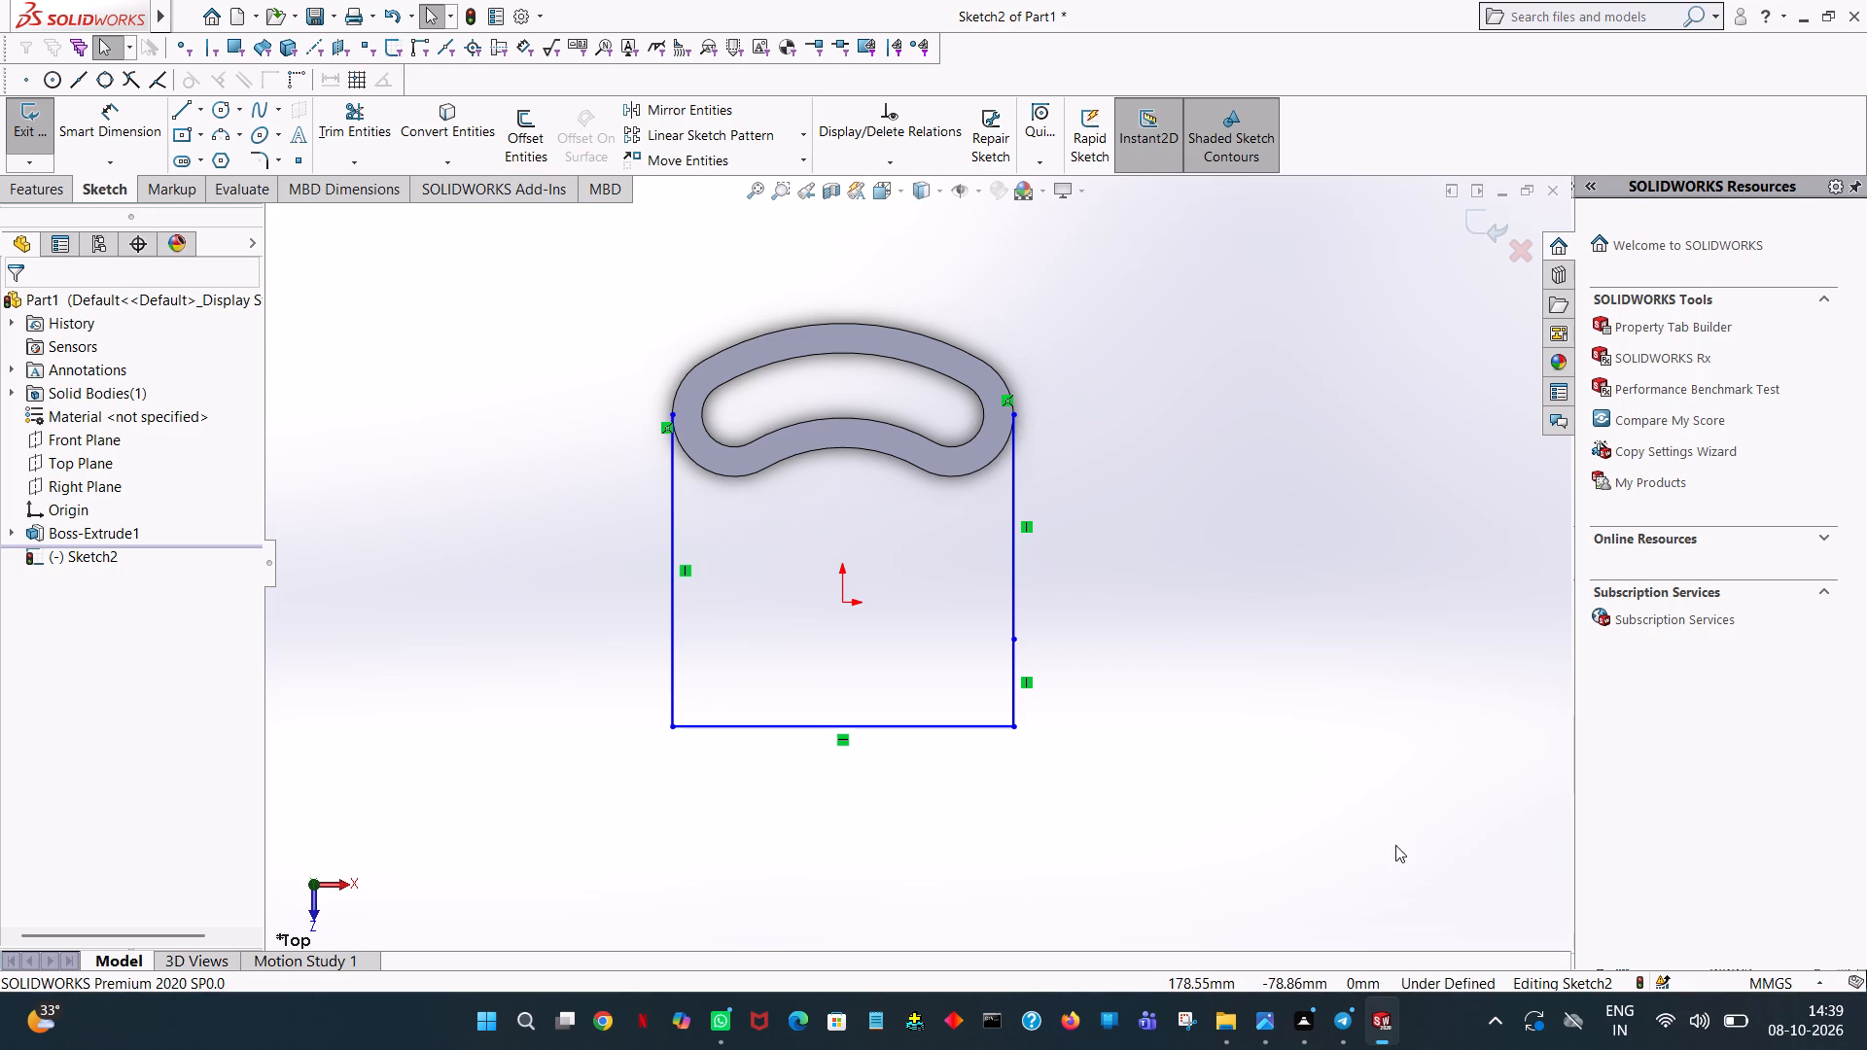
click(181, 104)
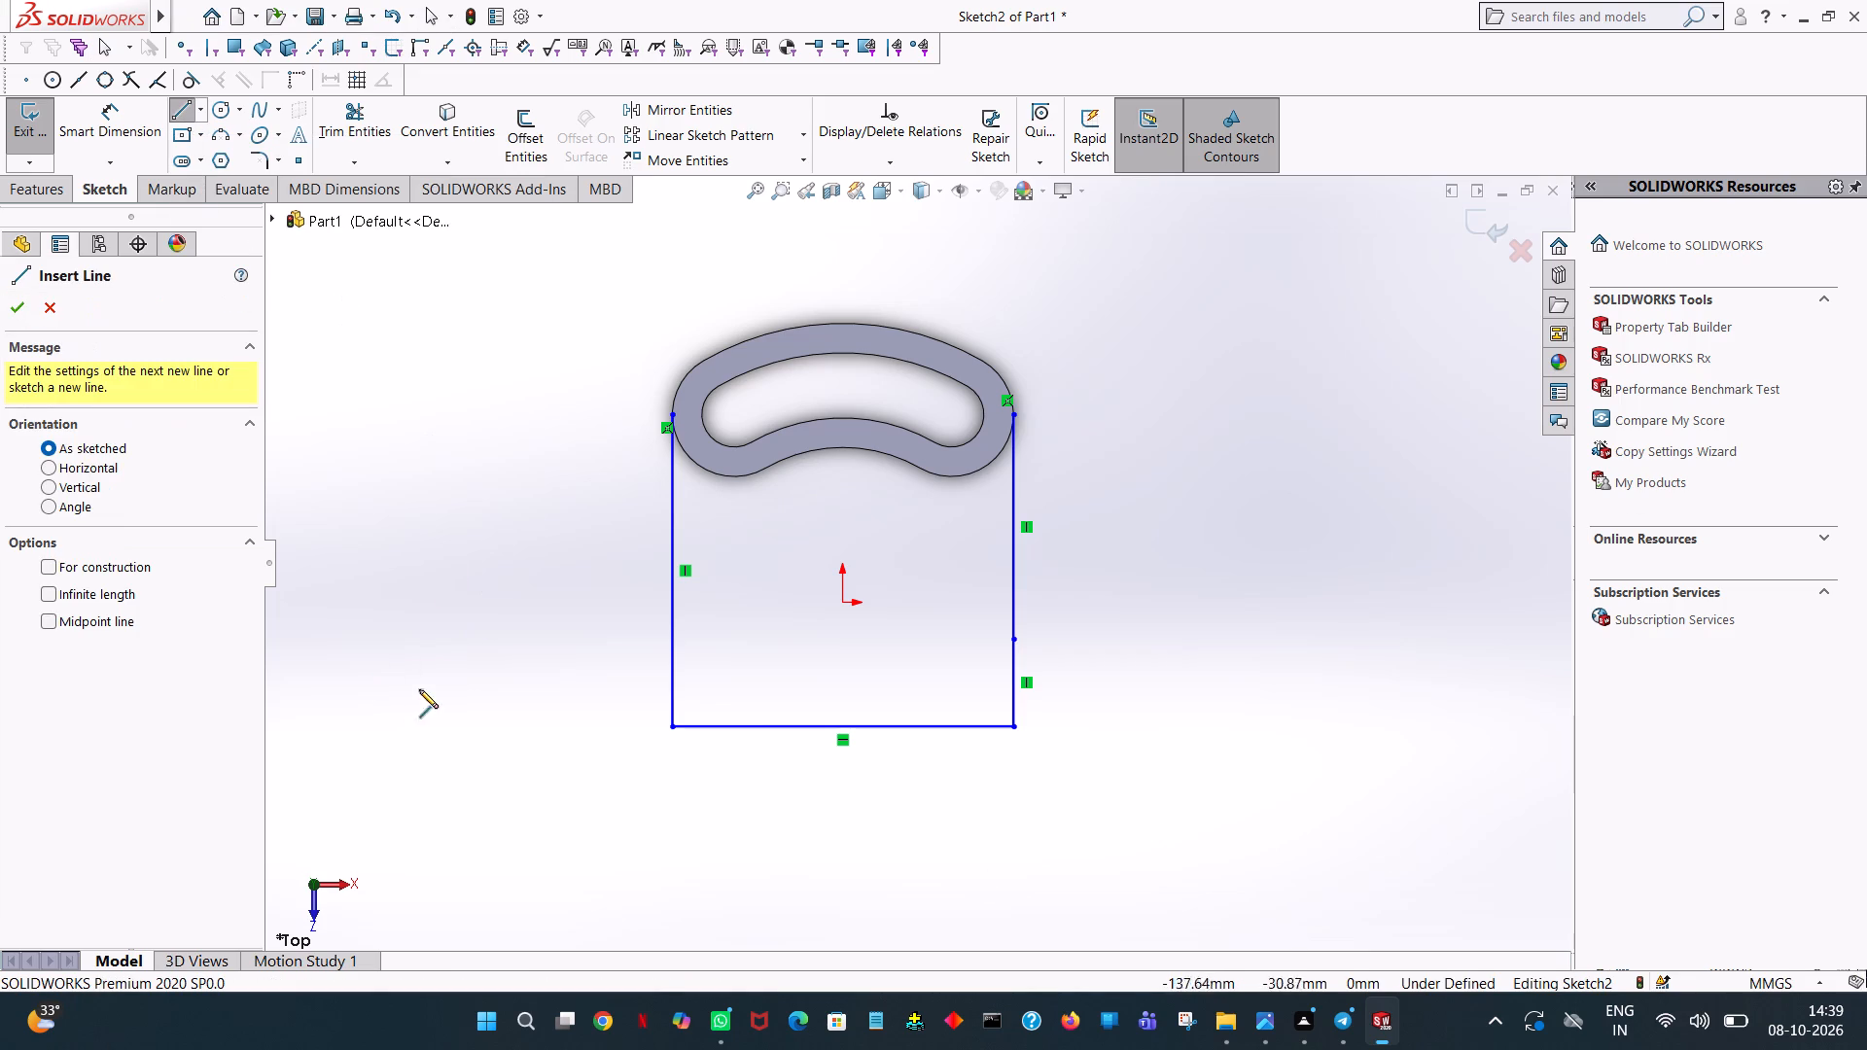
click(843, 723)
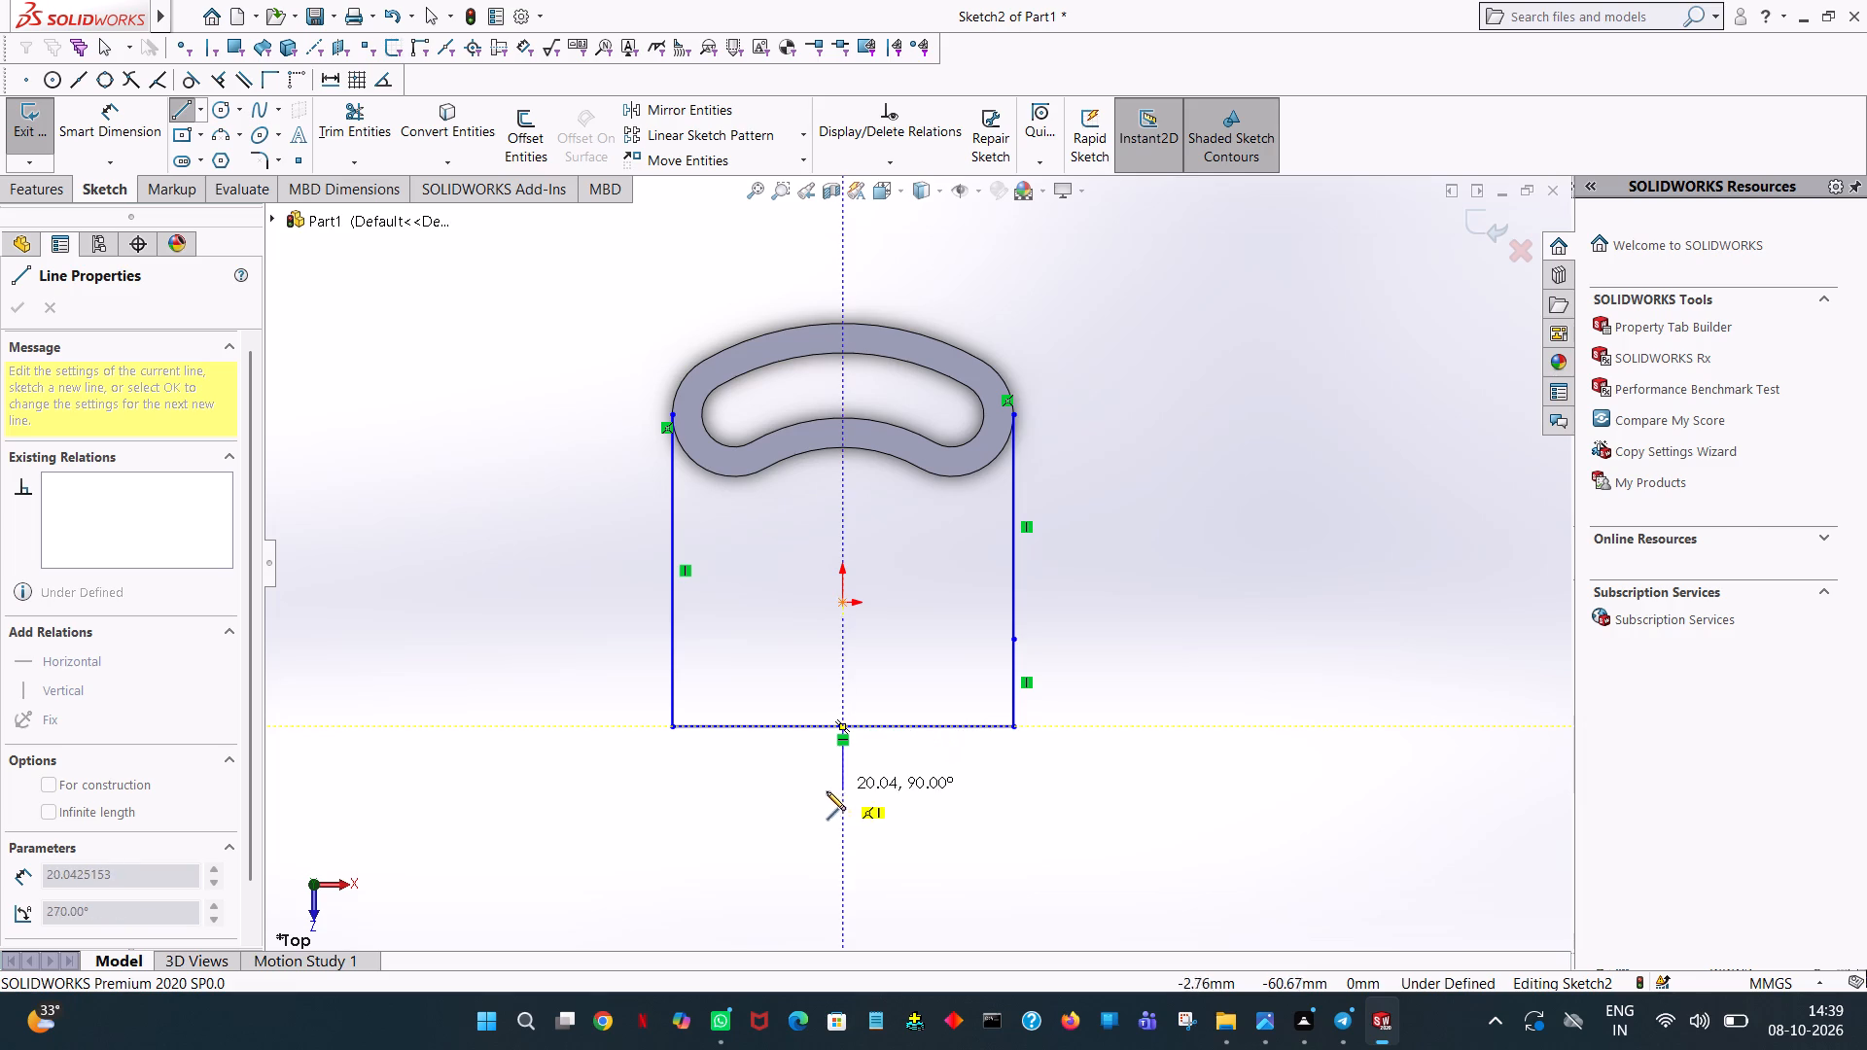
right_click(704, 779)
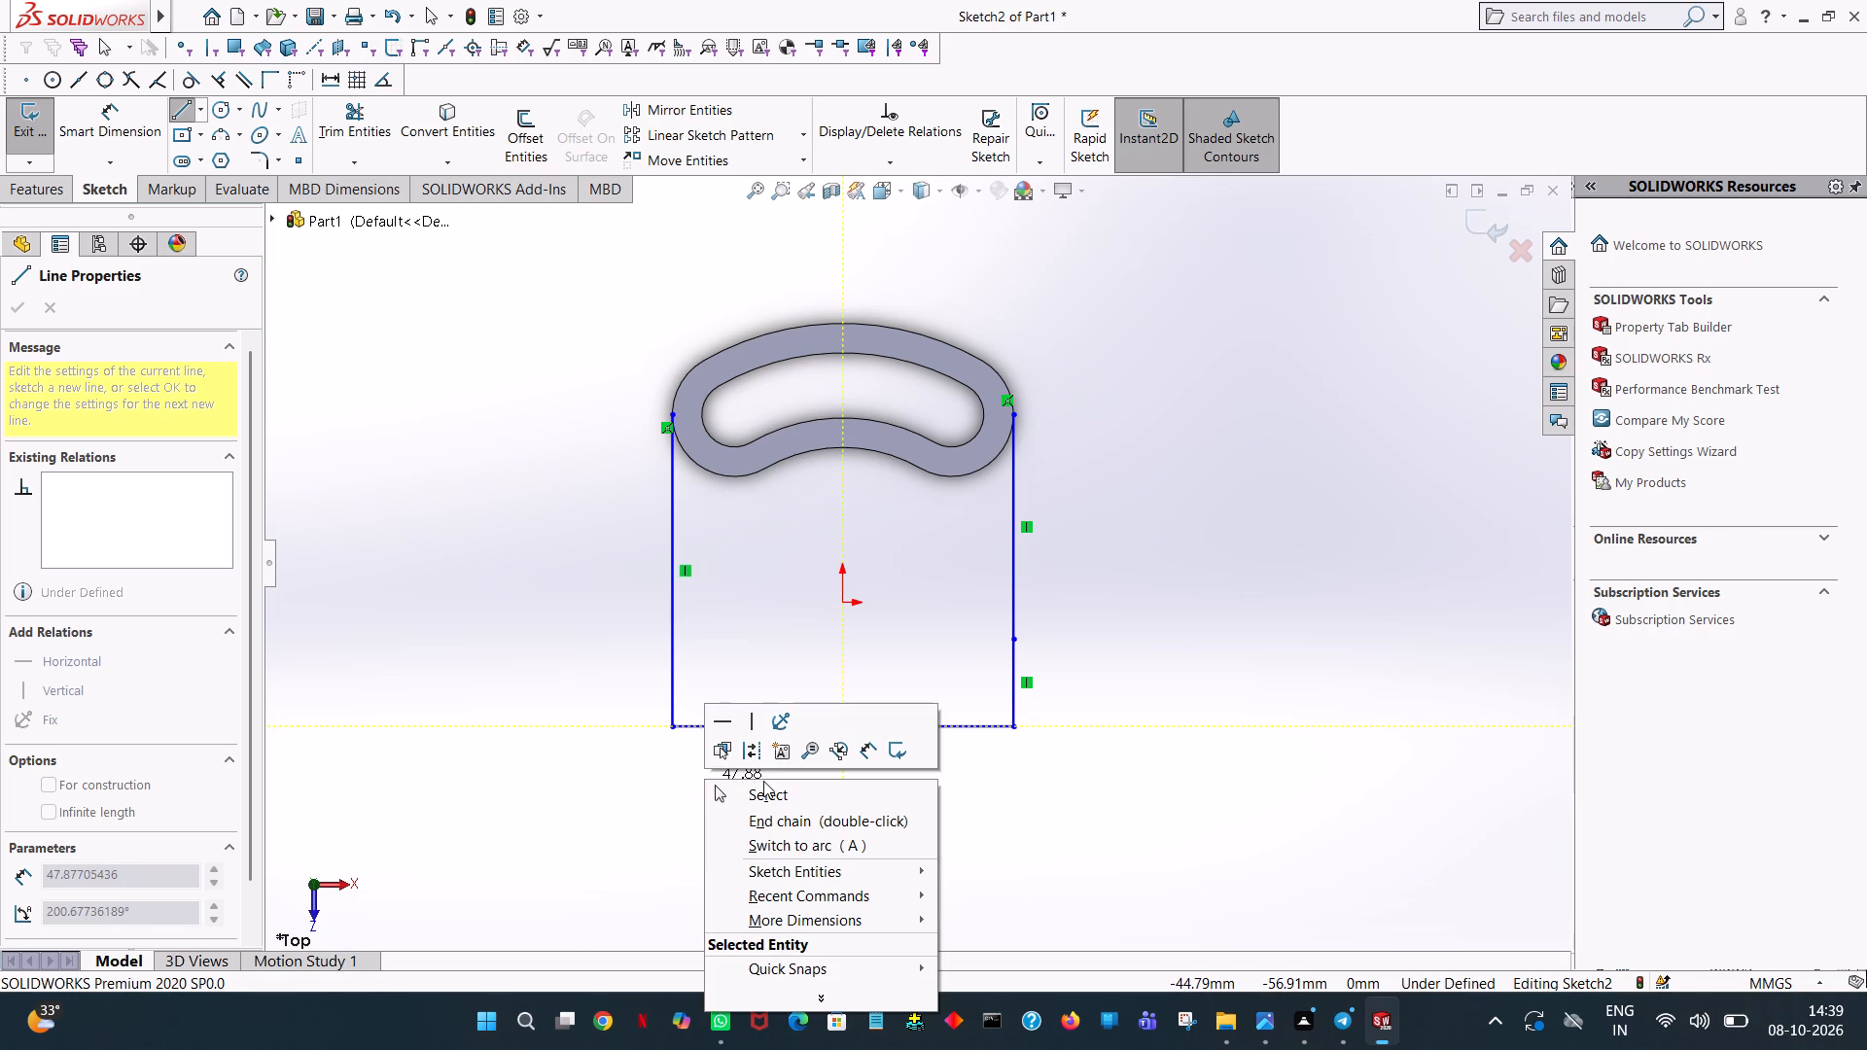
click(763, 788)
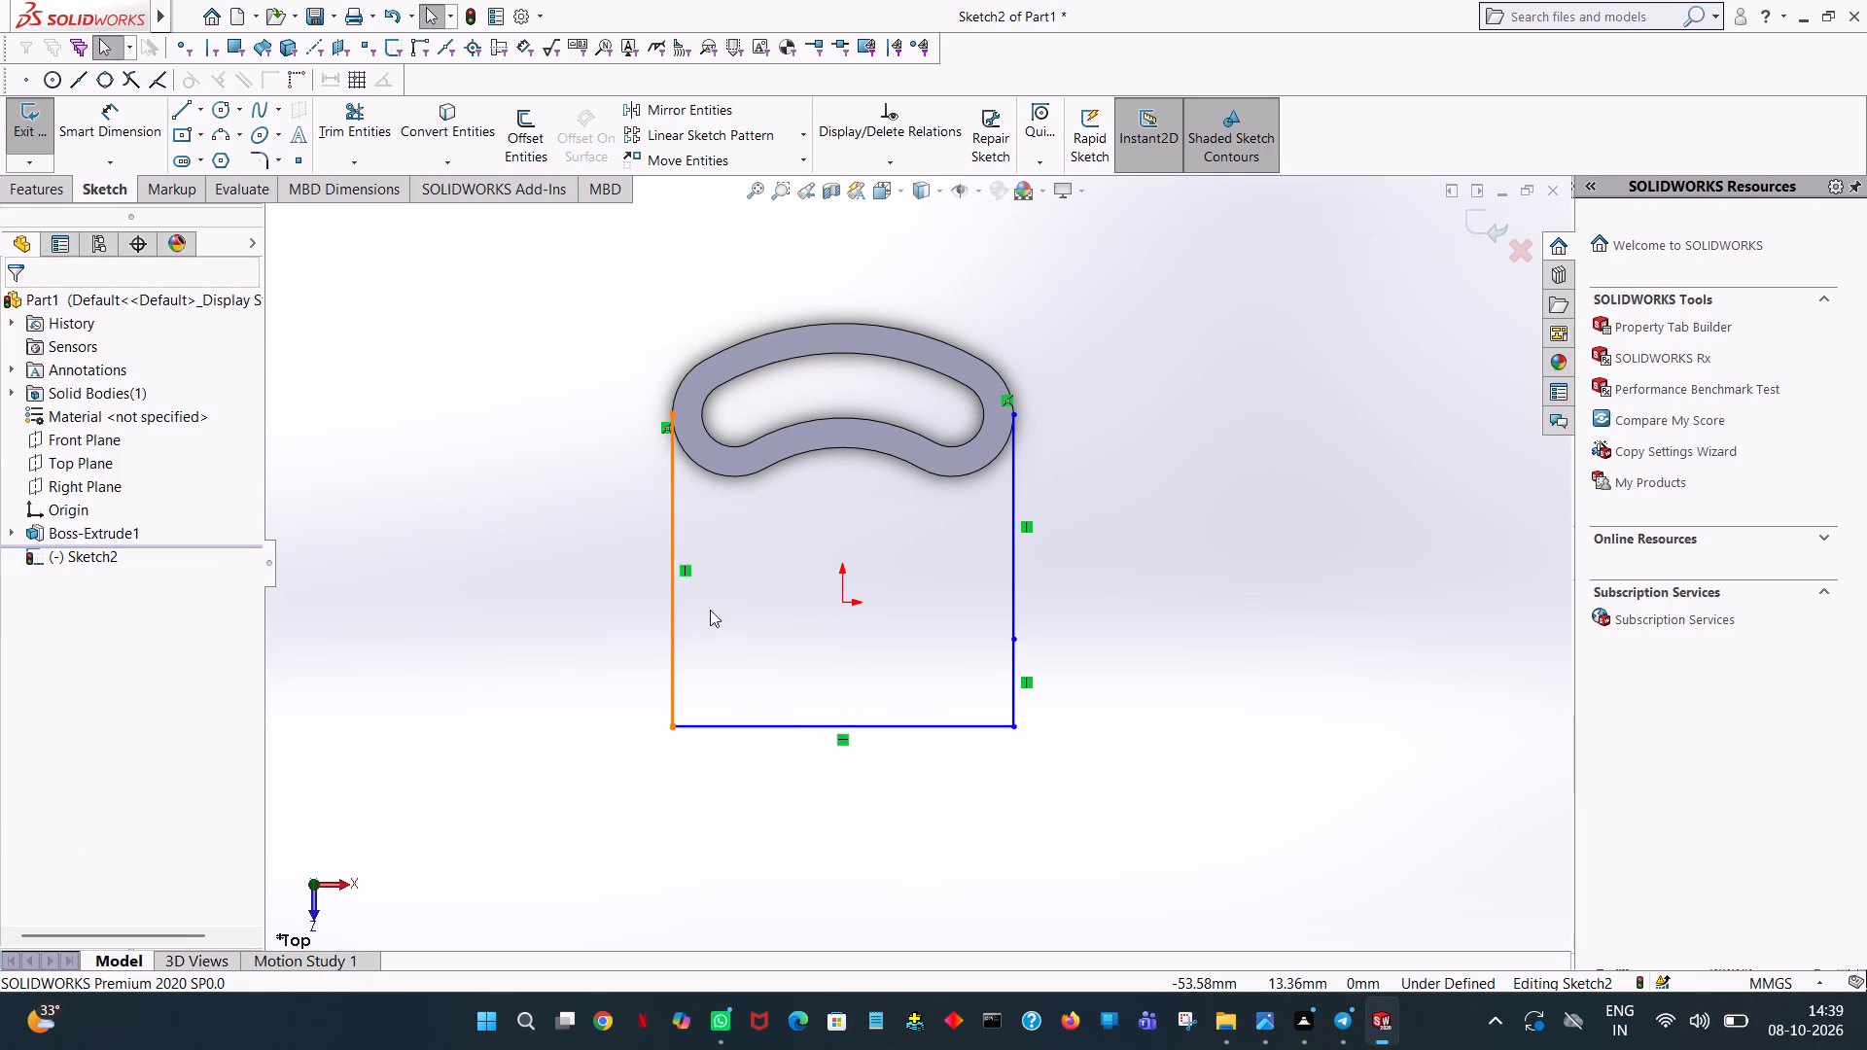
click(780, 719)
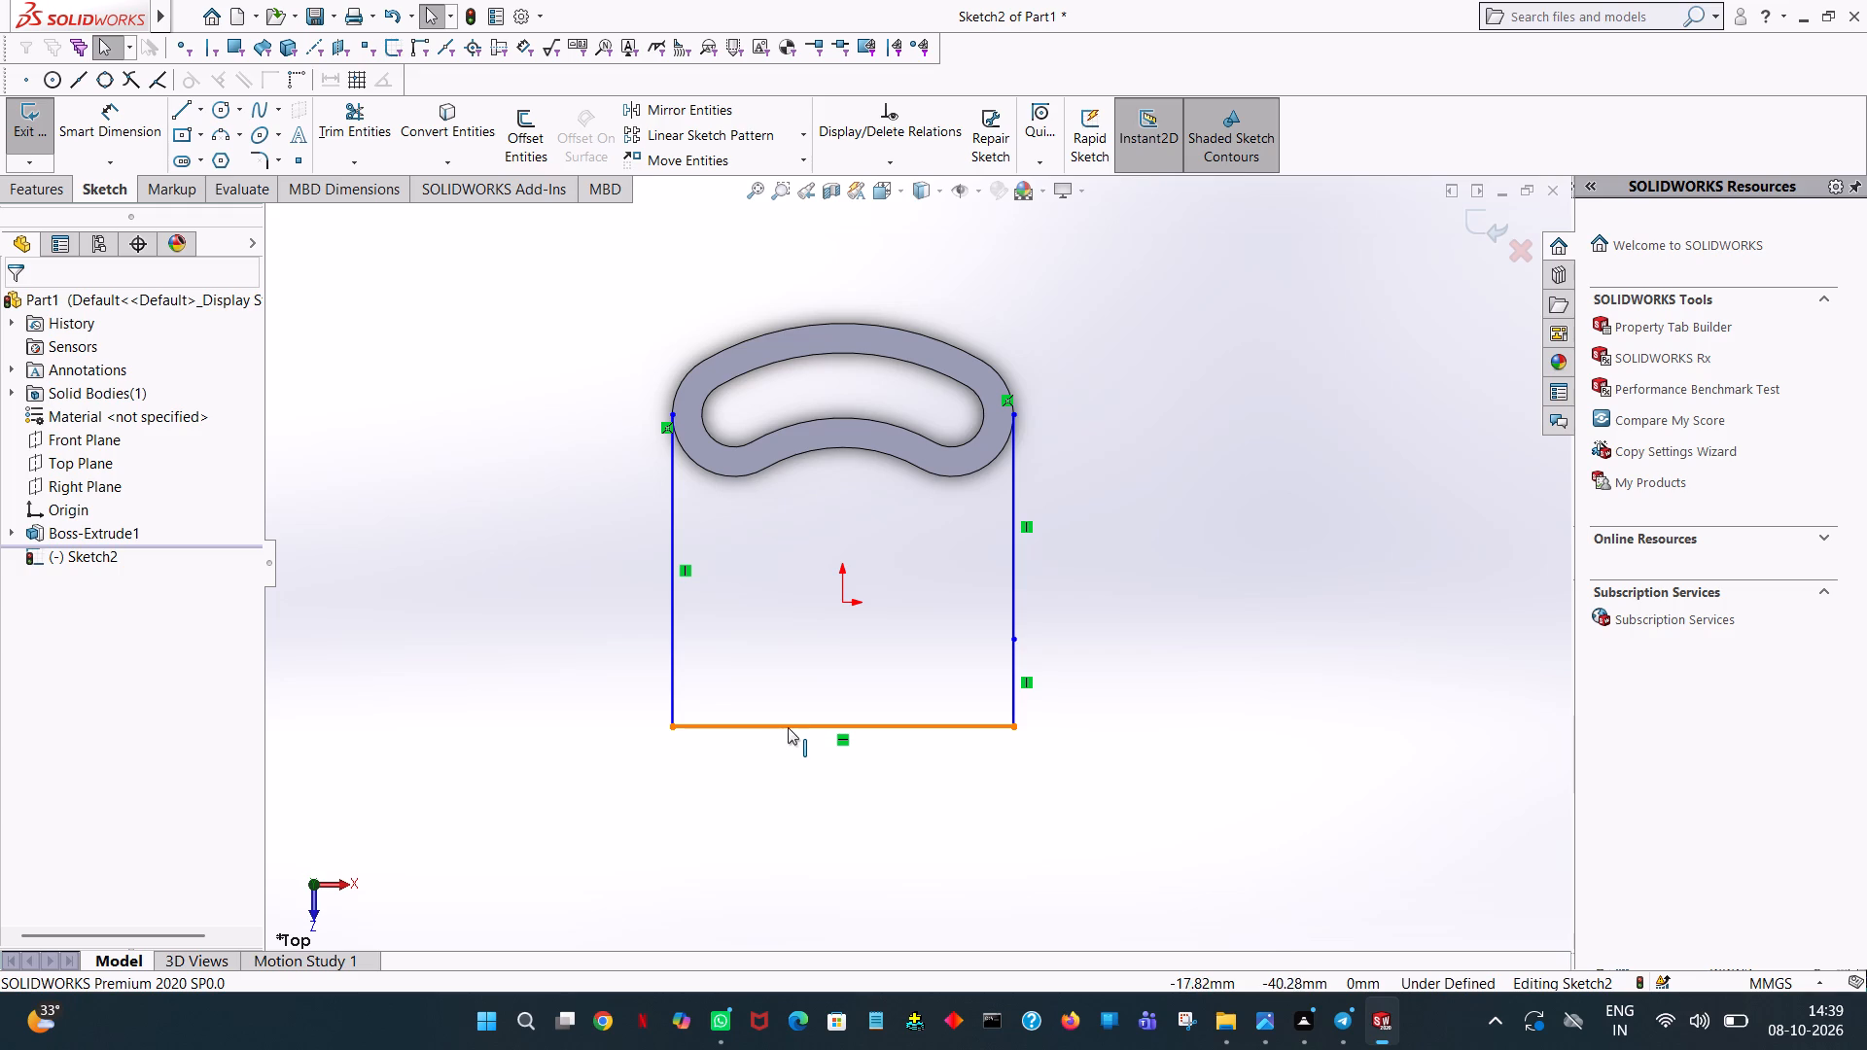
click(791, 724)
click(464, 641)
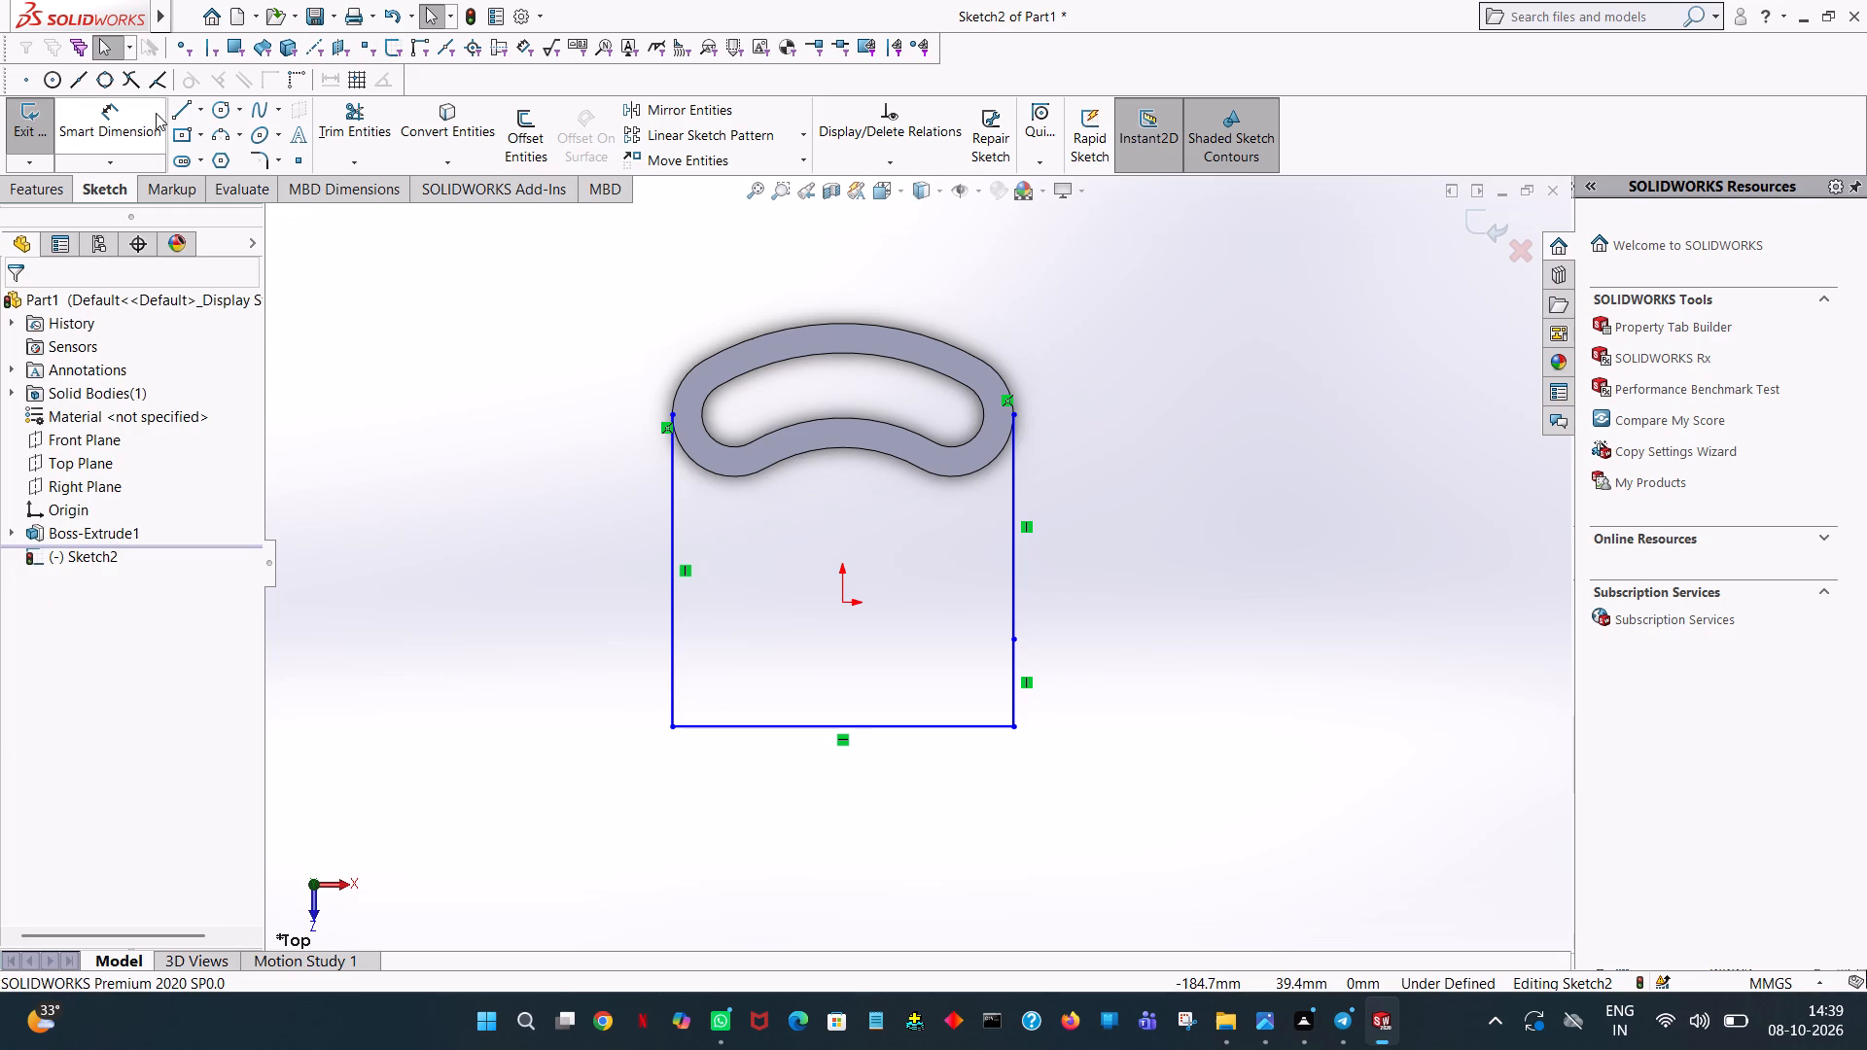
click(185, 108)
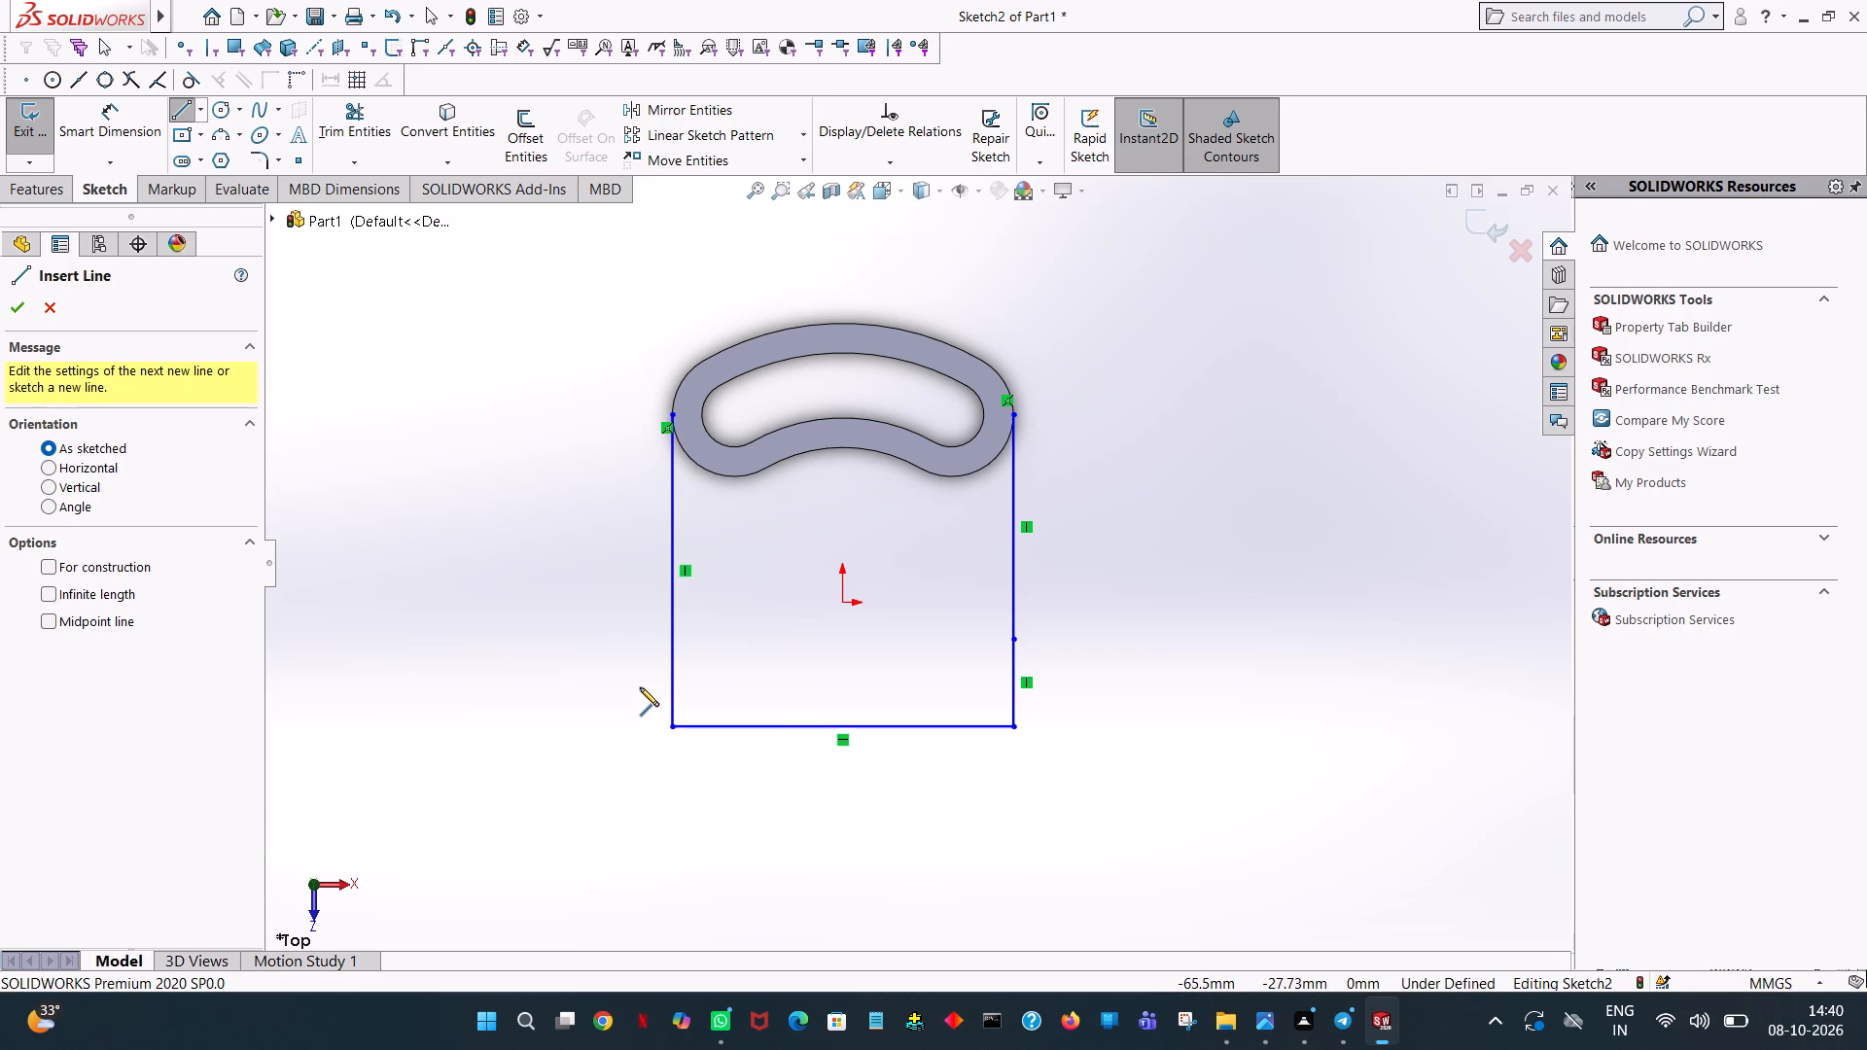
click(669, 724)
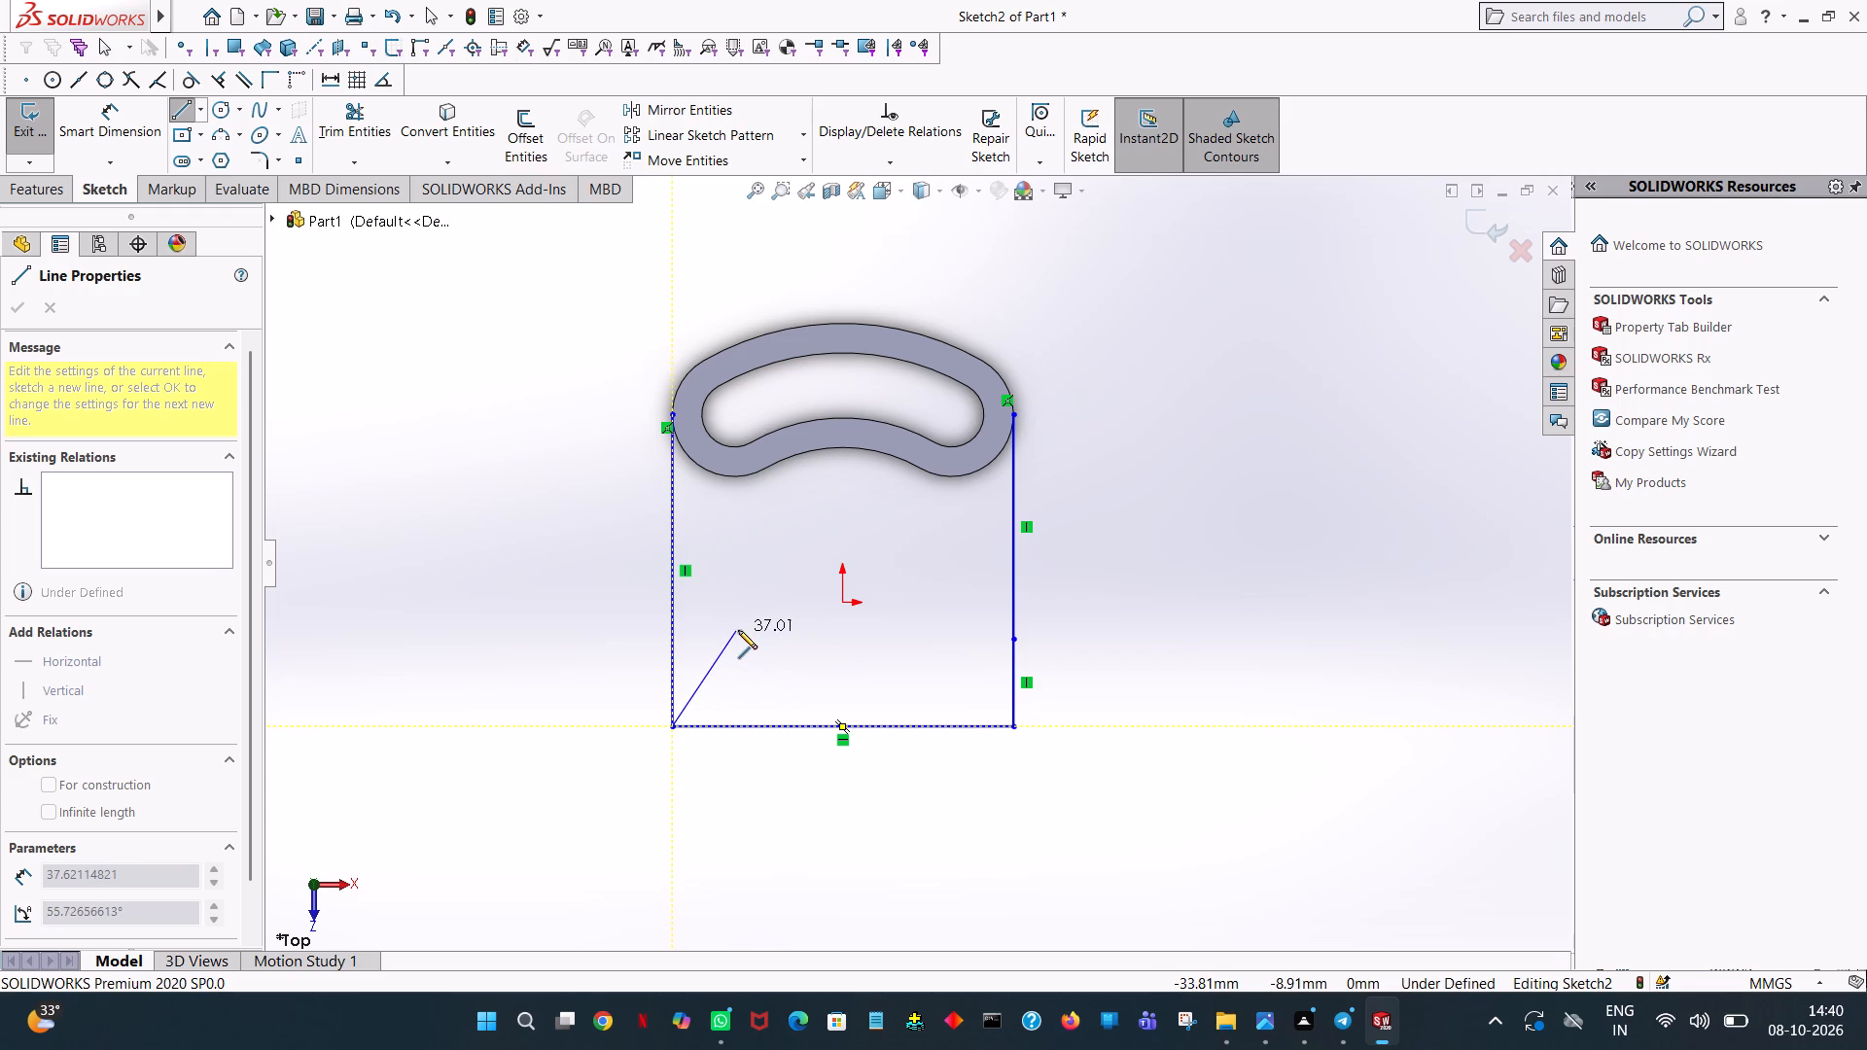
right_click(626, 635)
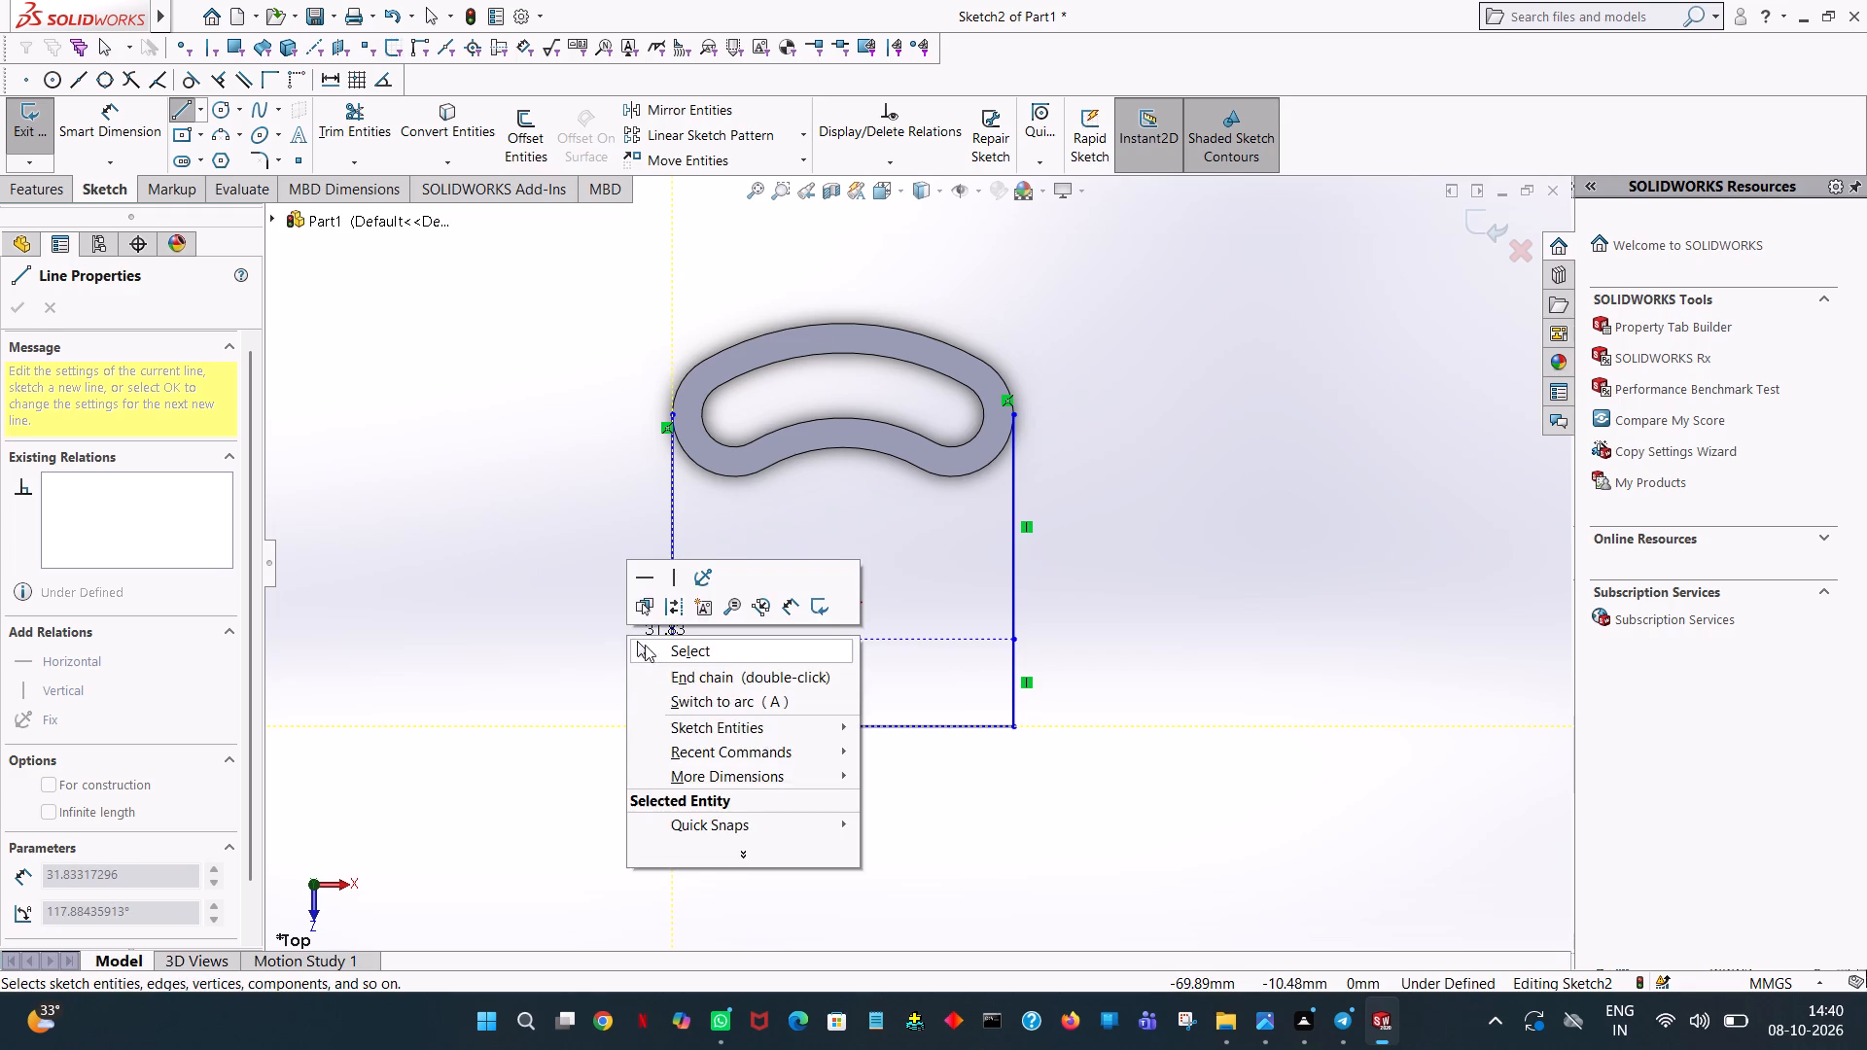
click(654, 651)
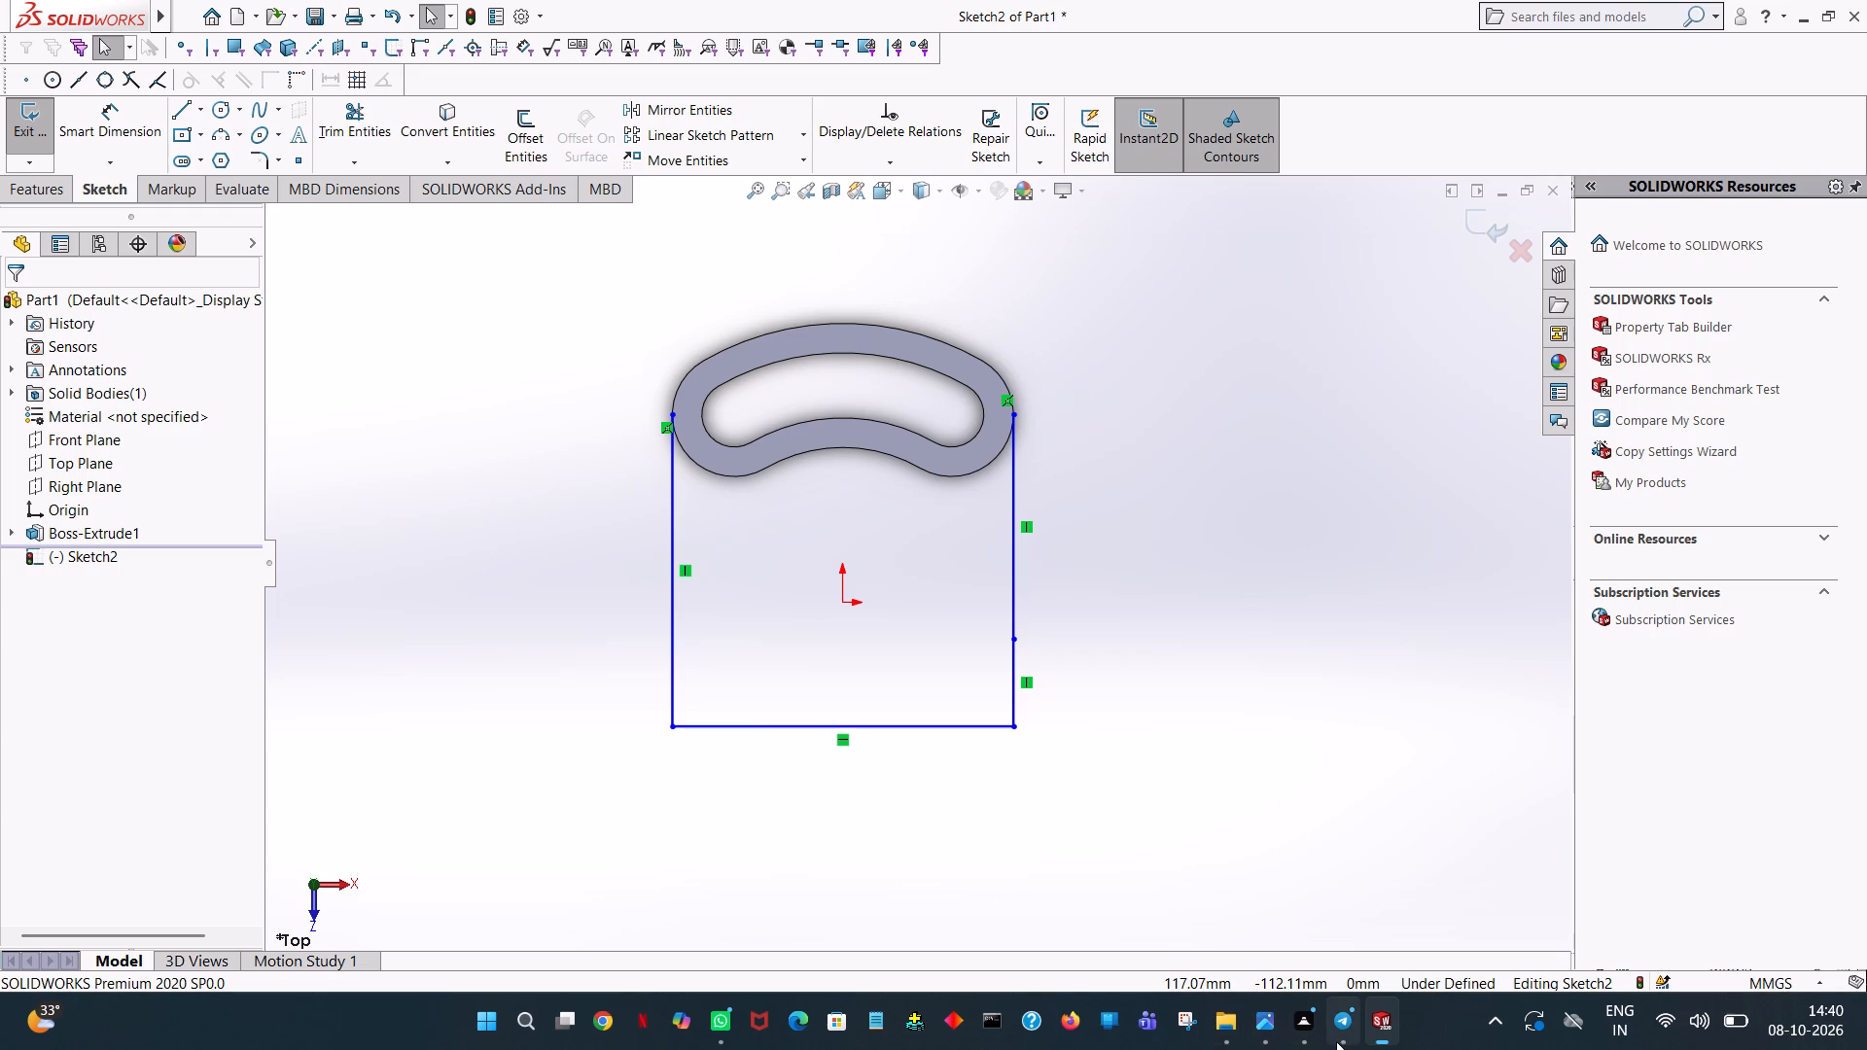
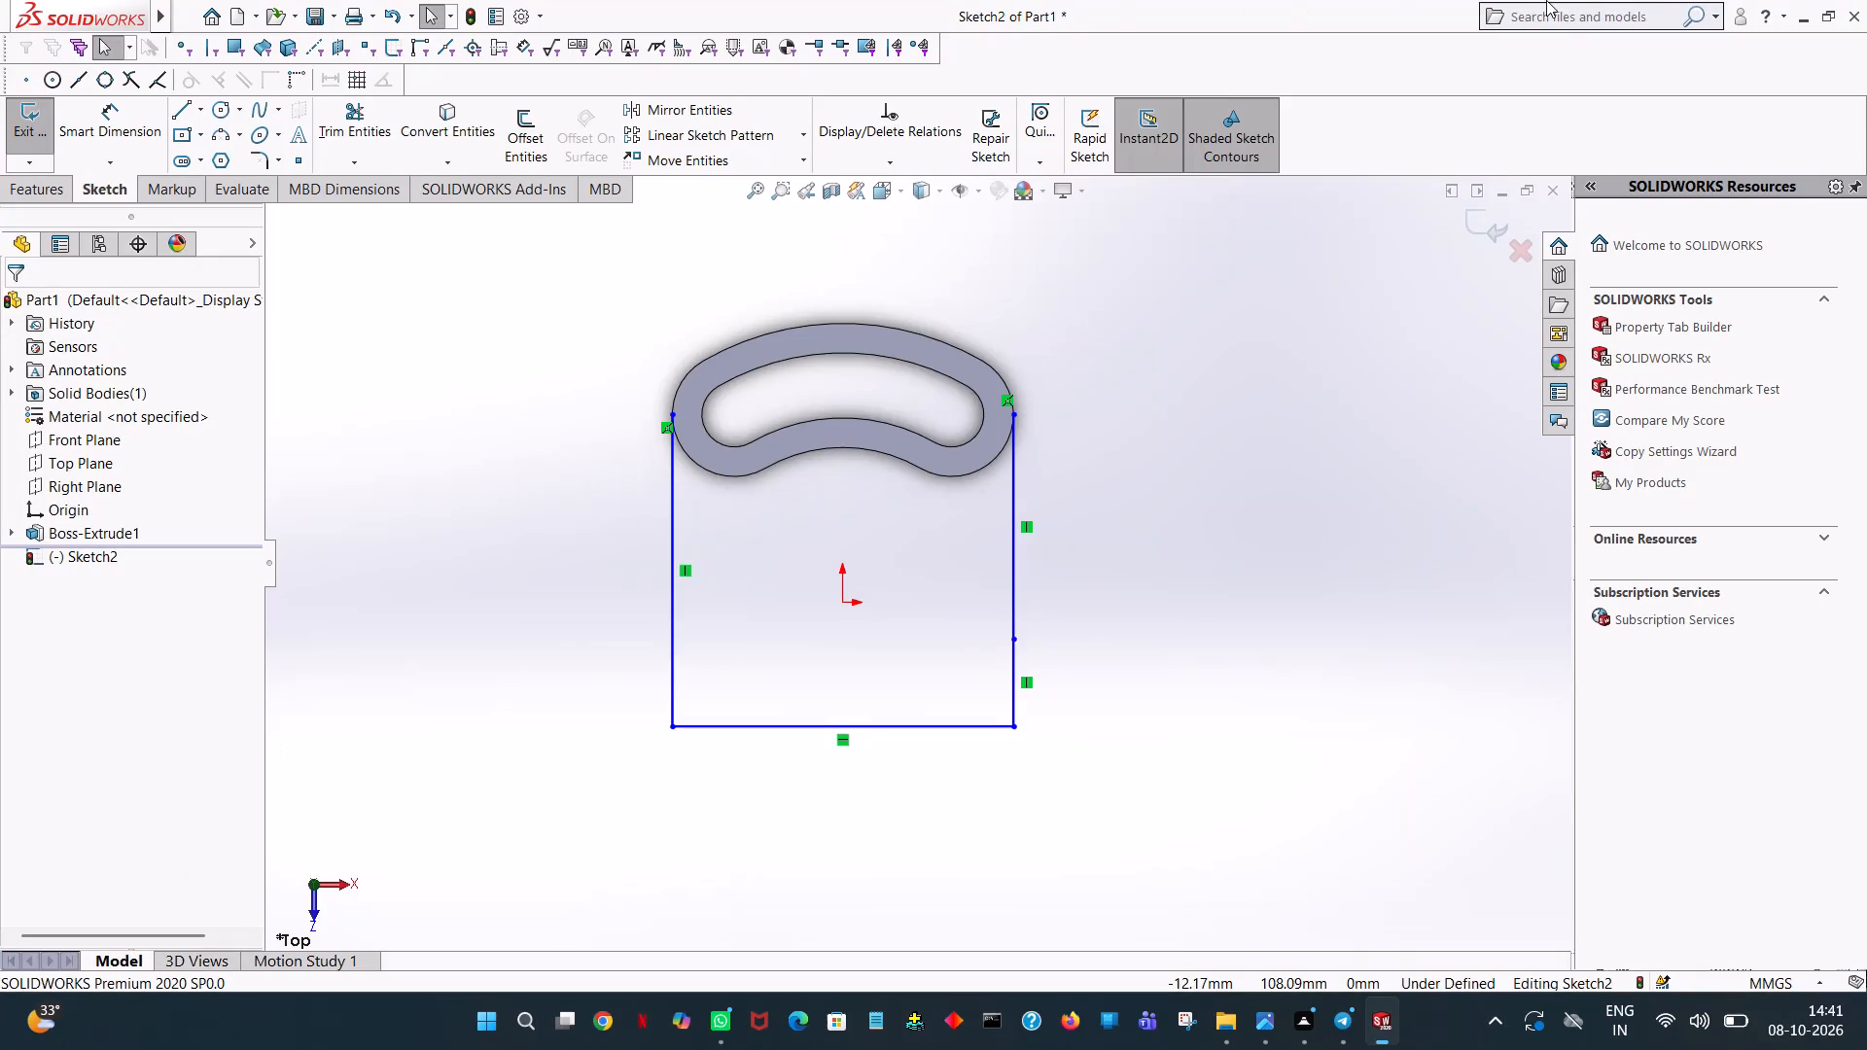
Sketch a circle of radius 35 mm centred on the origin.
click(227, 97)
click(215, 112)
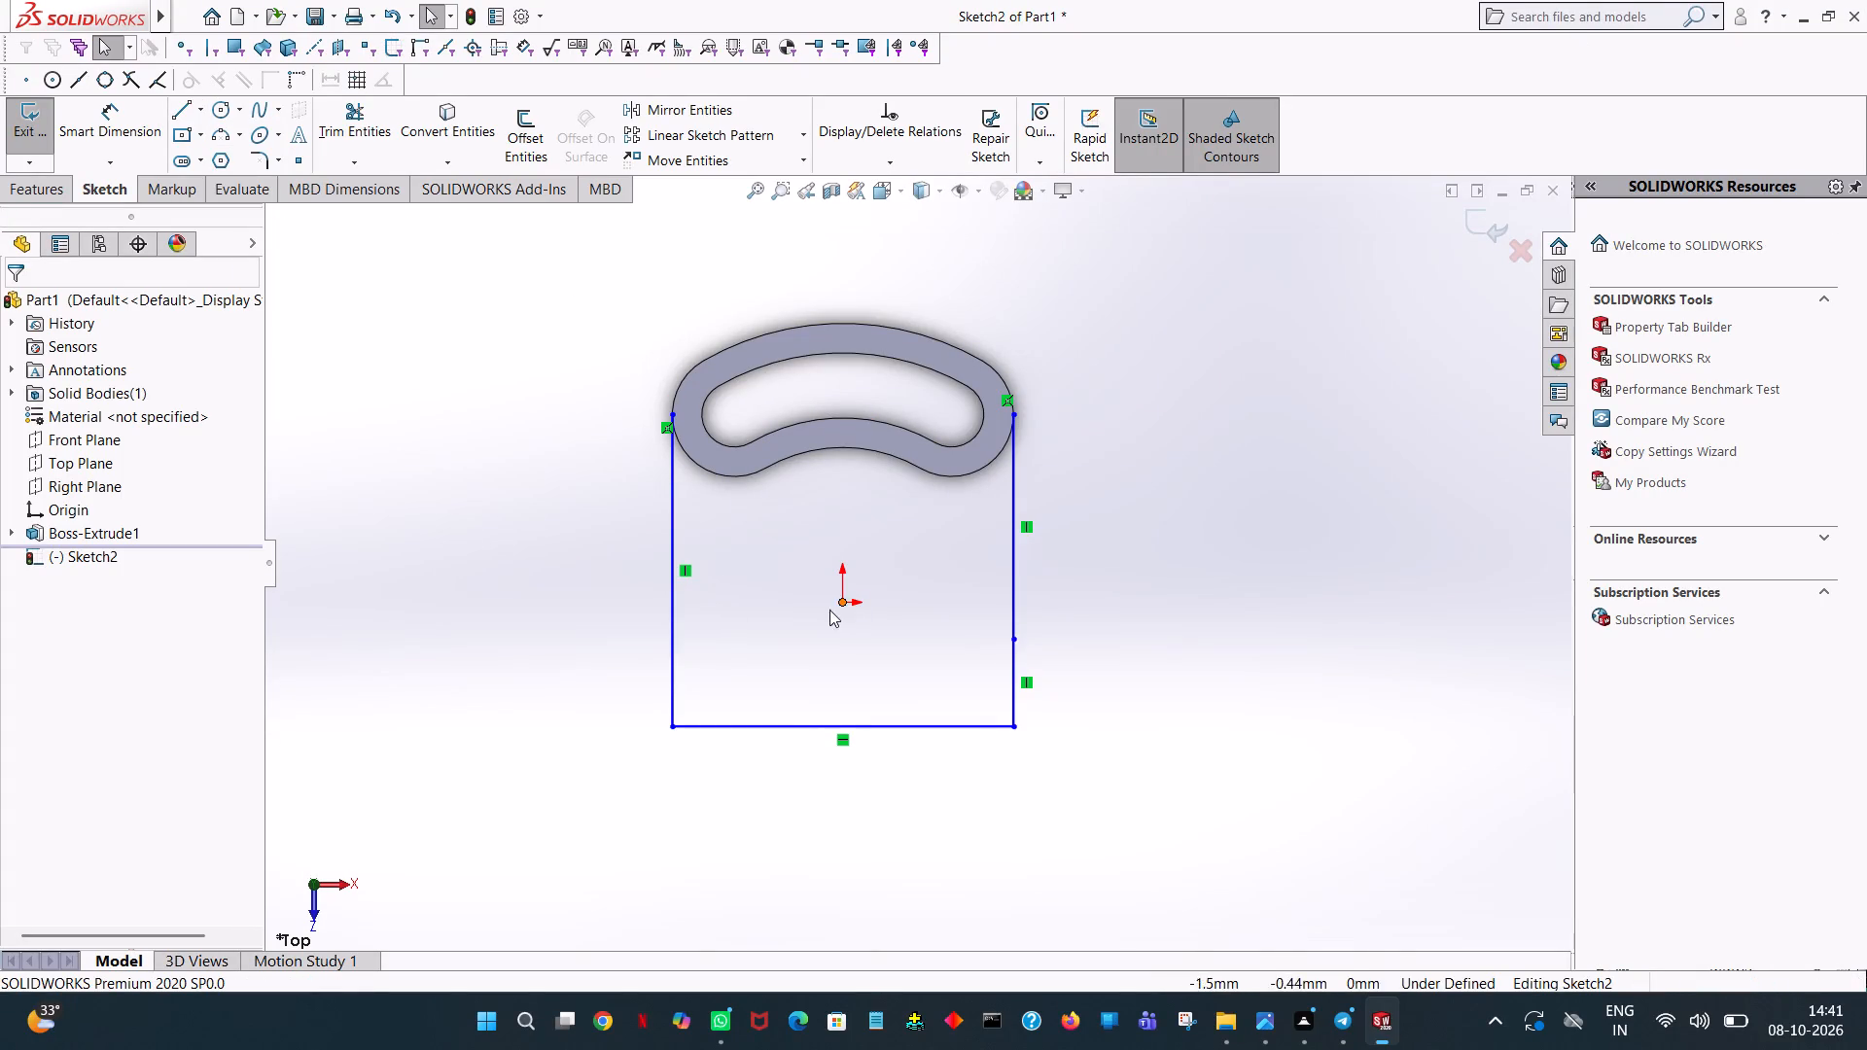
click(210, 105)
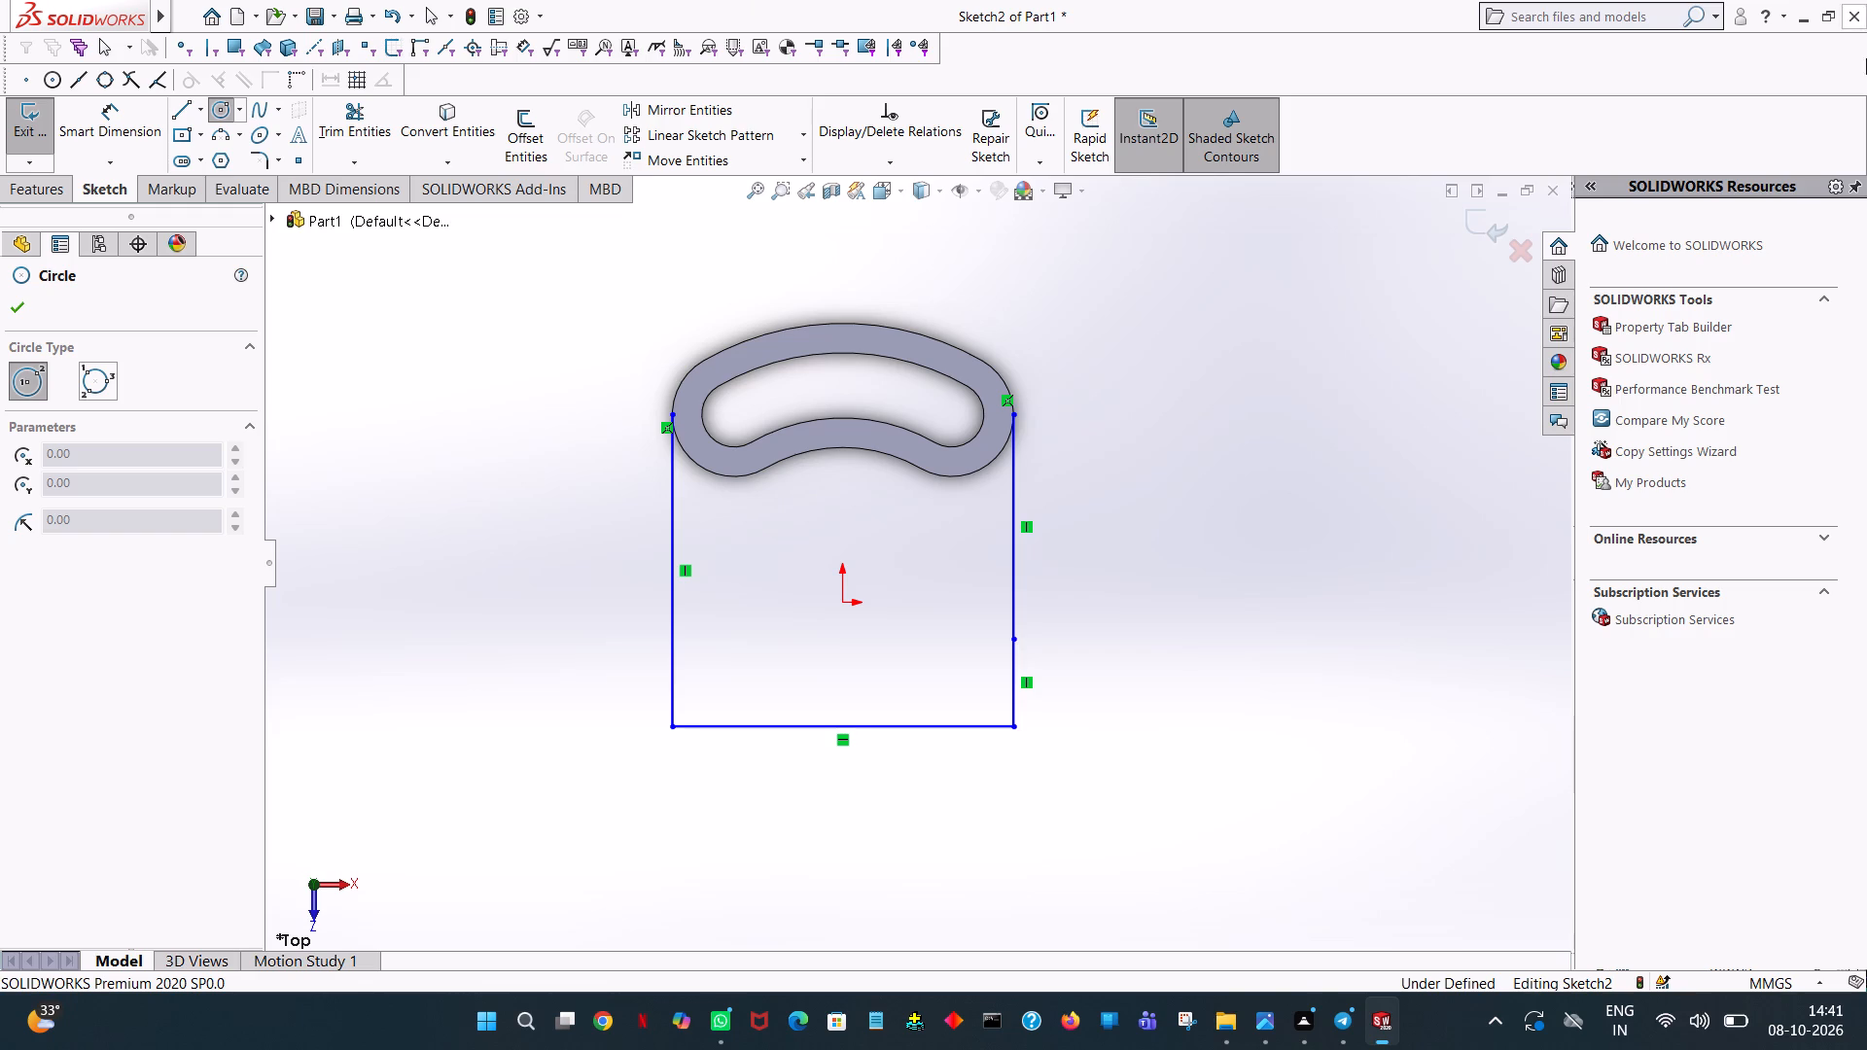
click(839, 602)
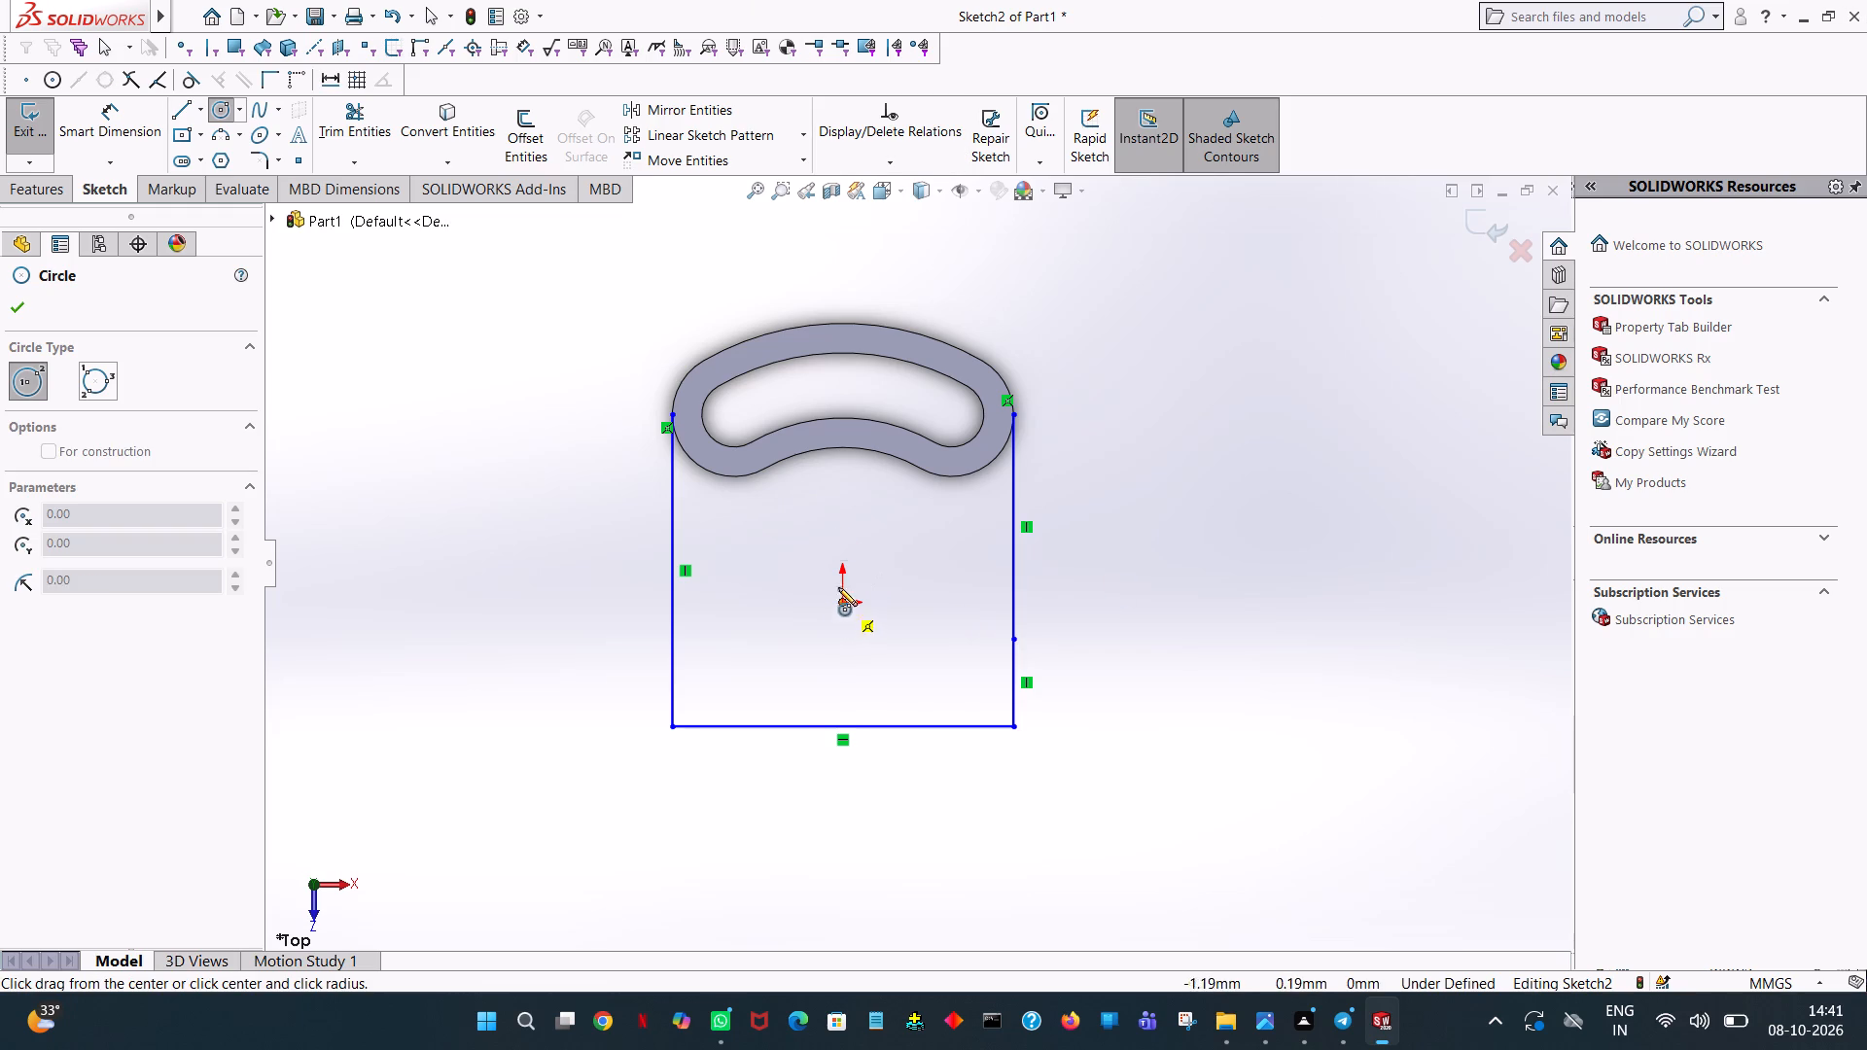
click(838, 474)
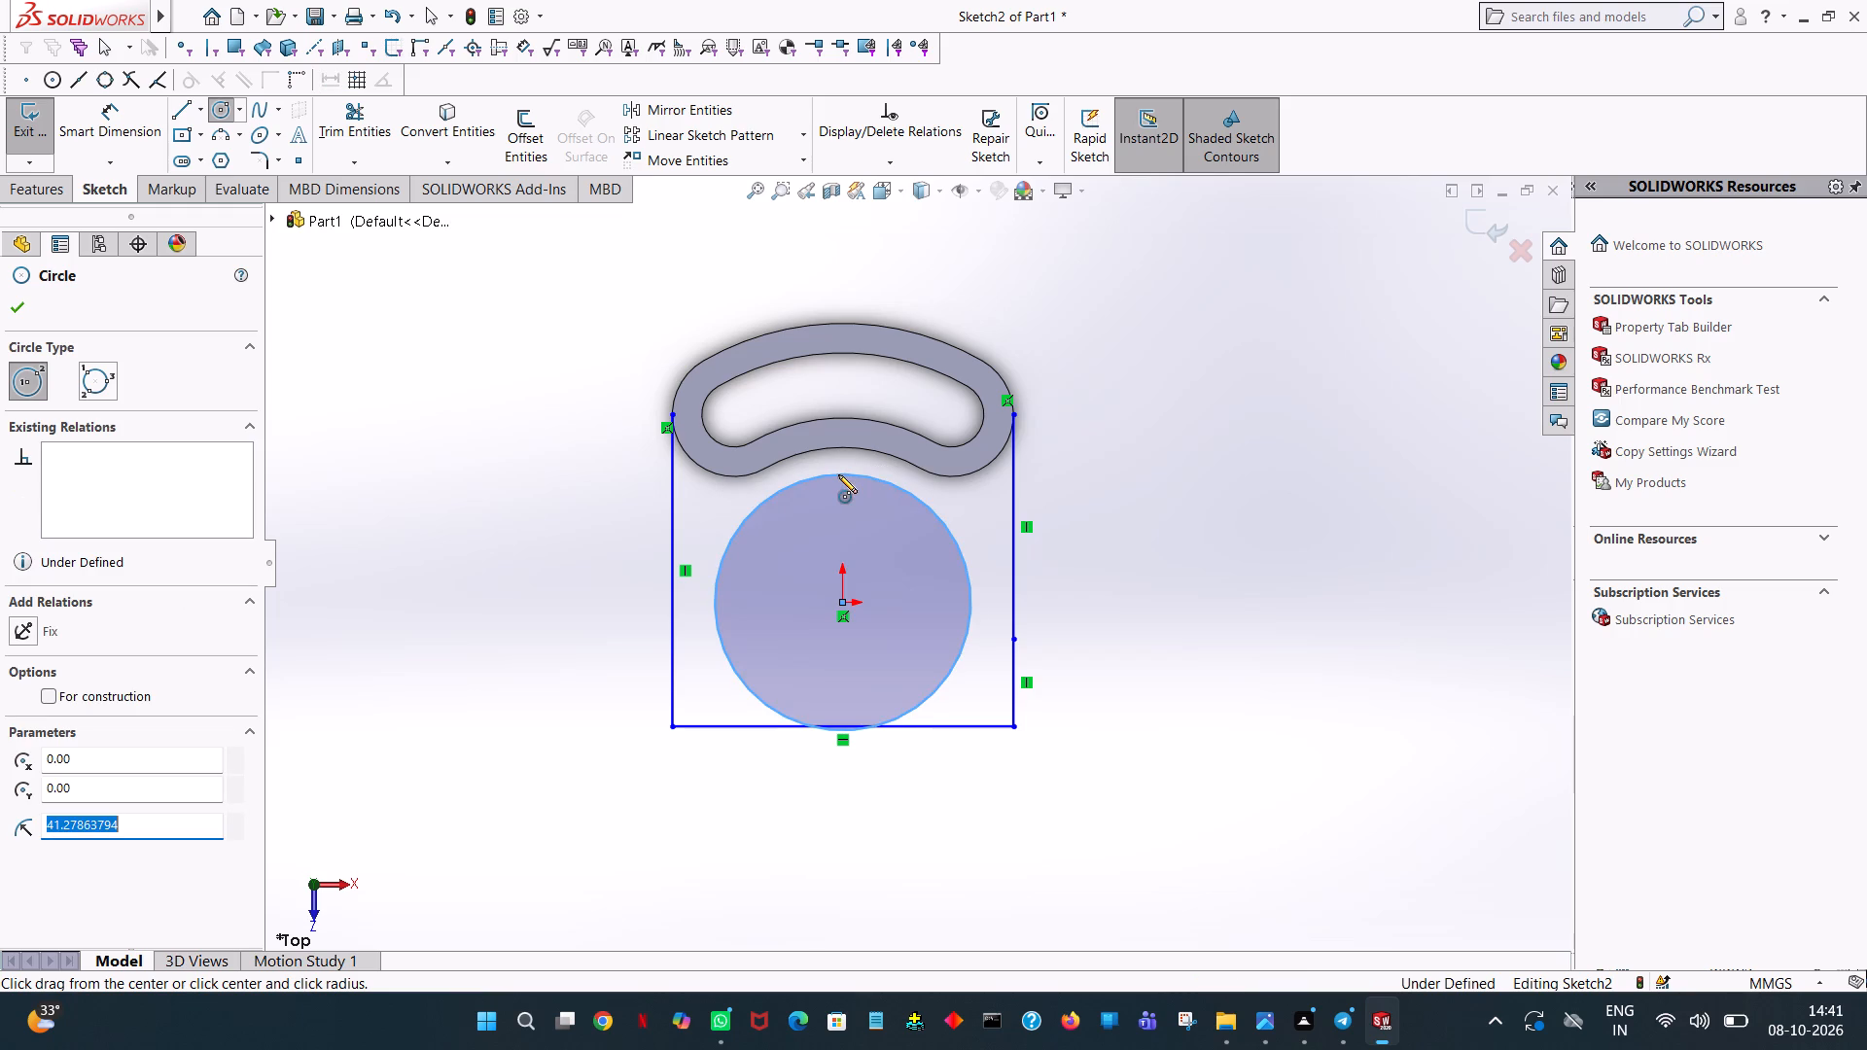
text(35)
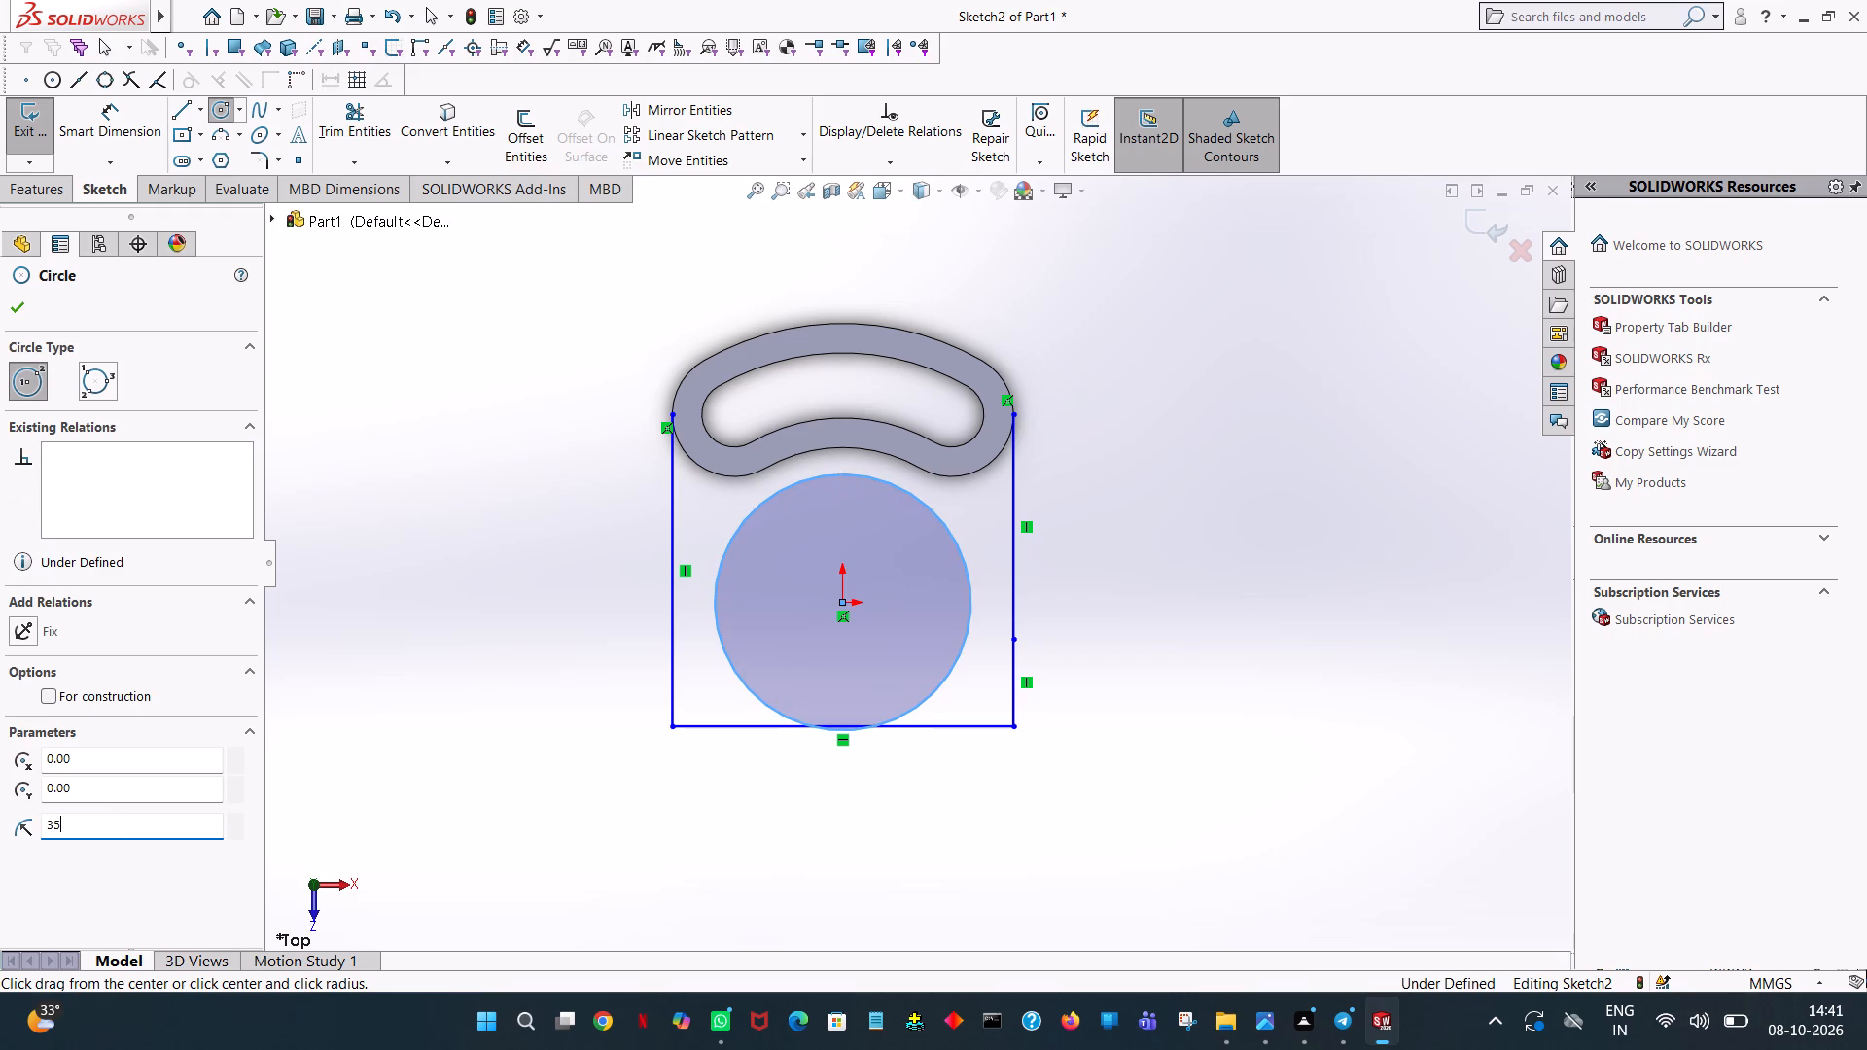
key(Return)
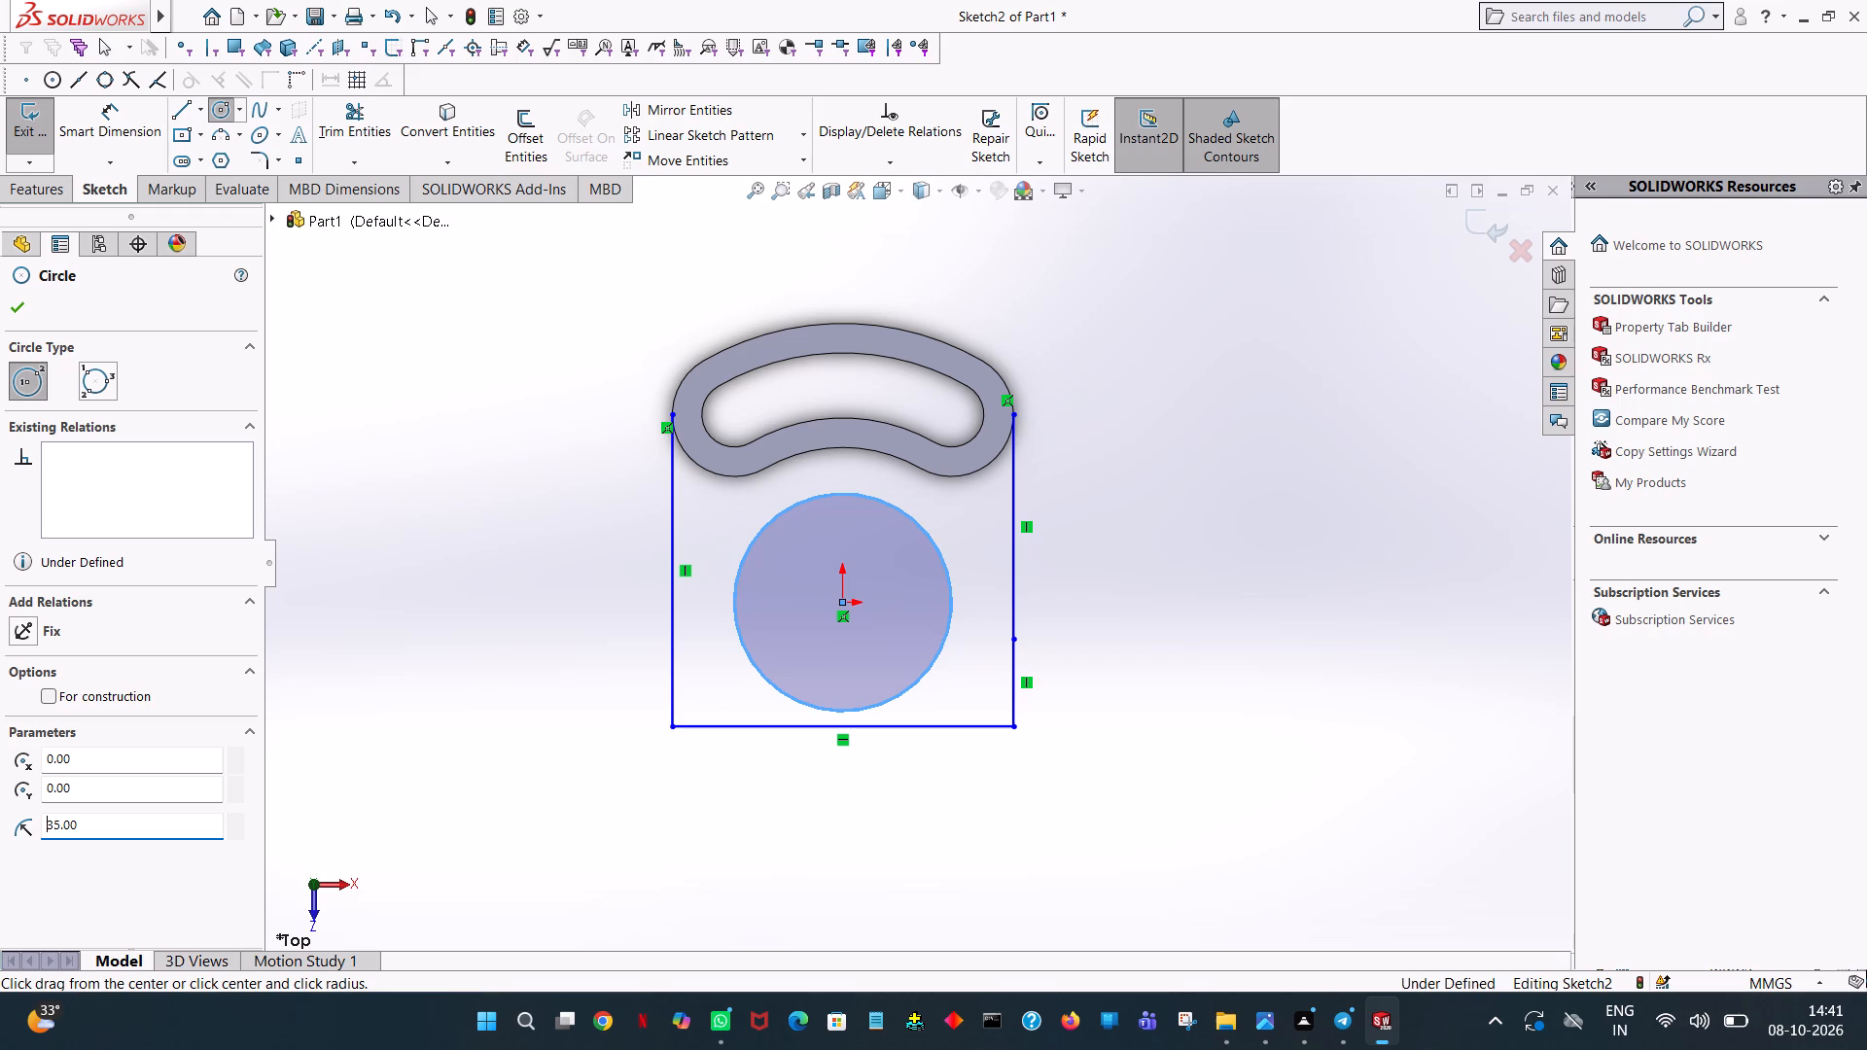
right_click(838, 474)
click(926, 490)
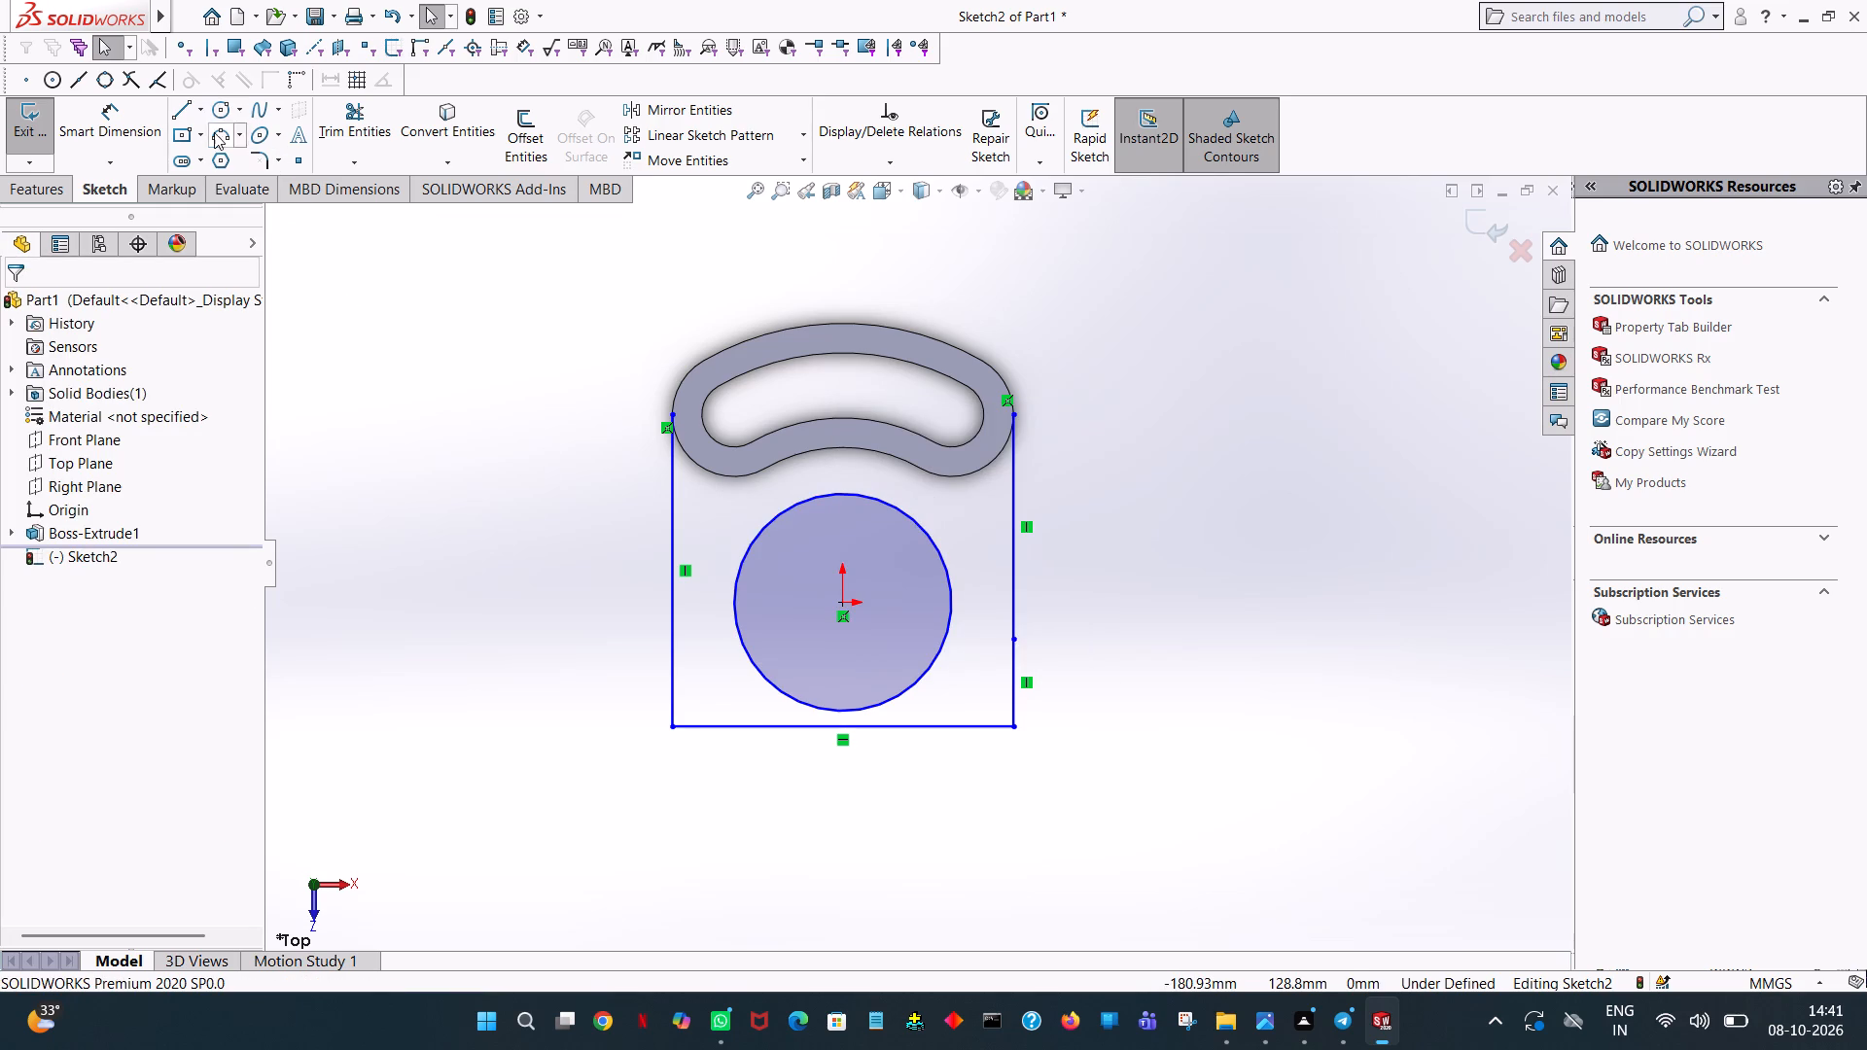
Sketch two 40 mm vertical lines from the circle's left and right quadrant points straight down to the bottom base line.
click(182, 120)
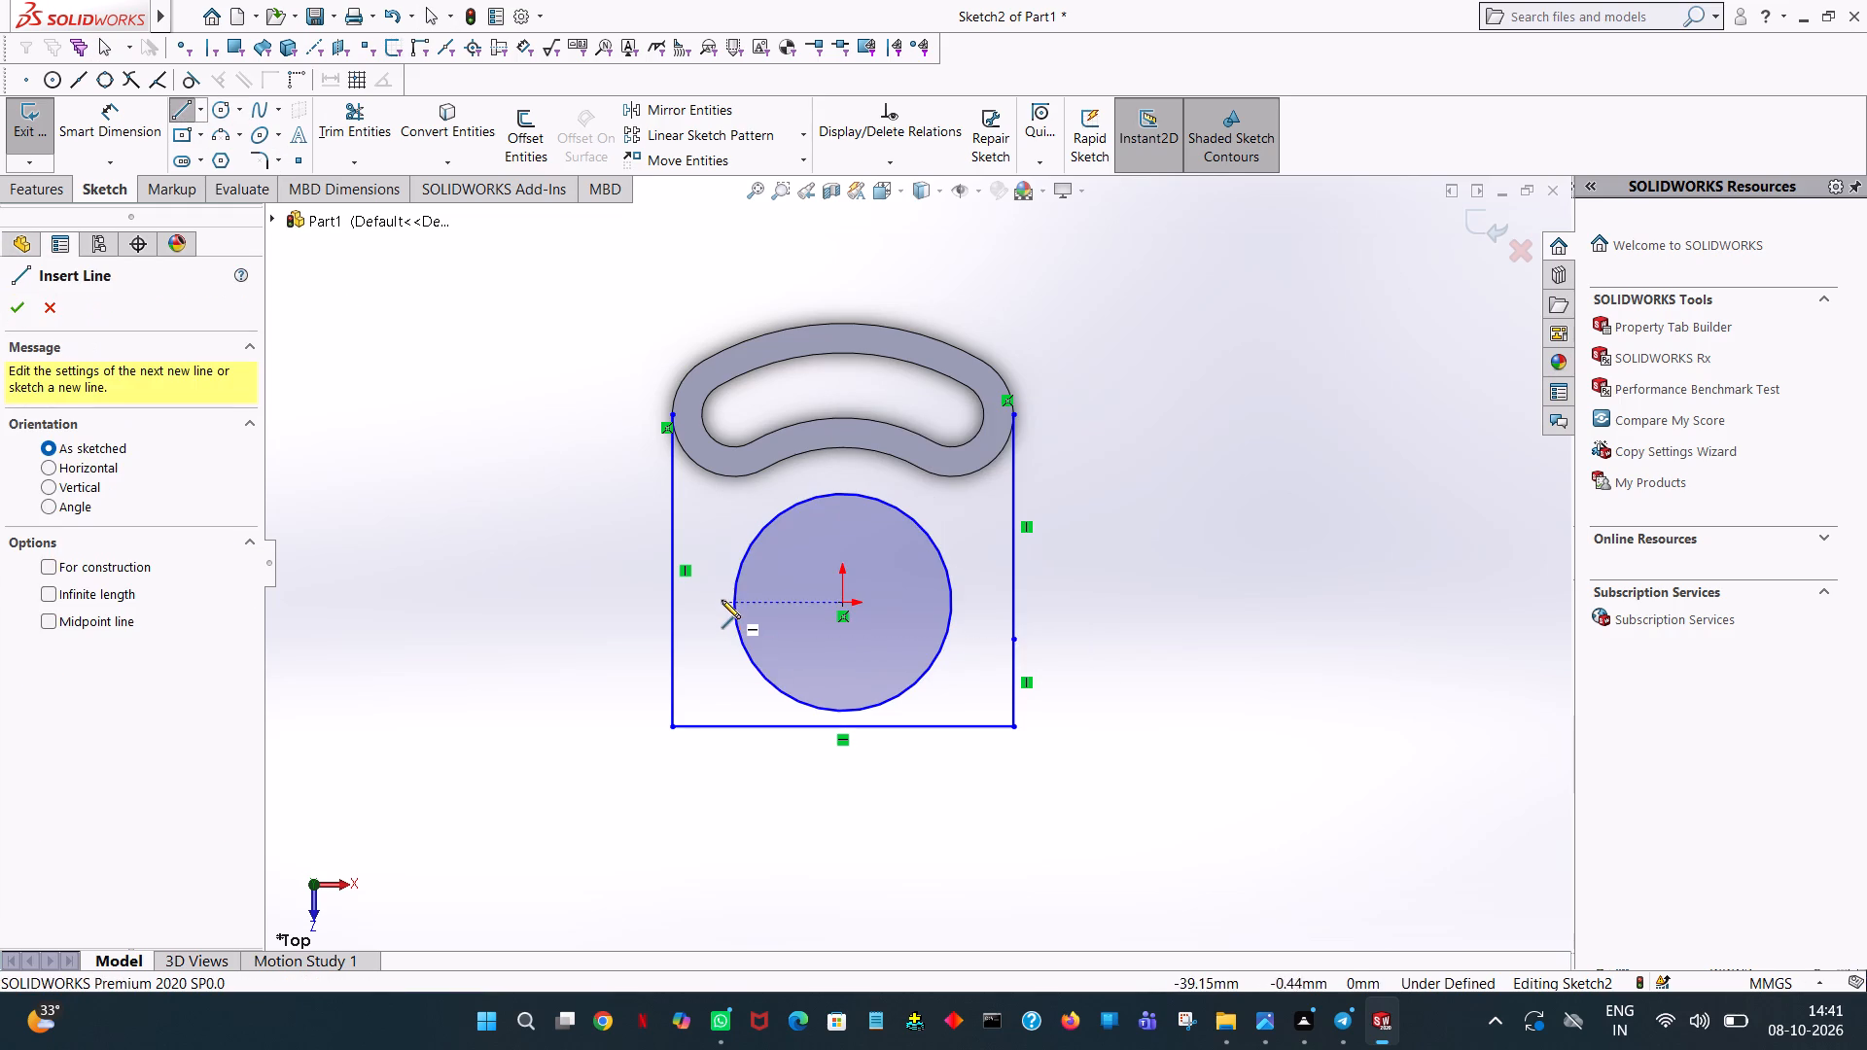
click(730, 599)
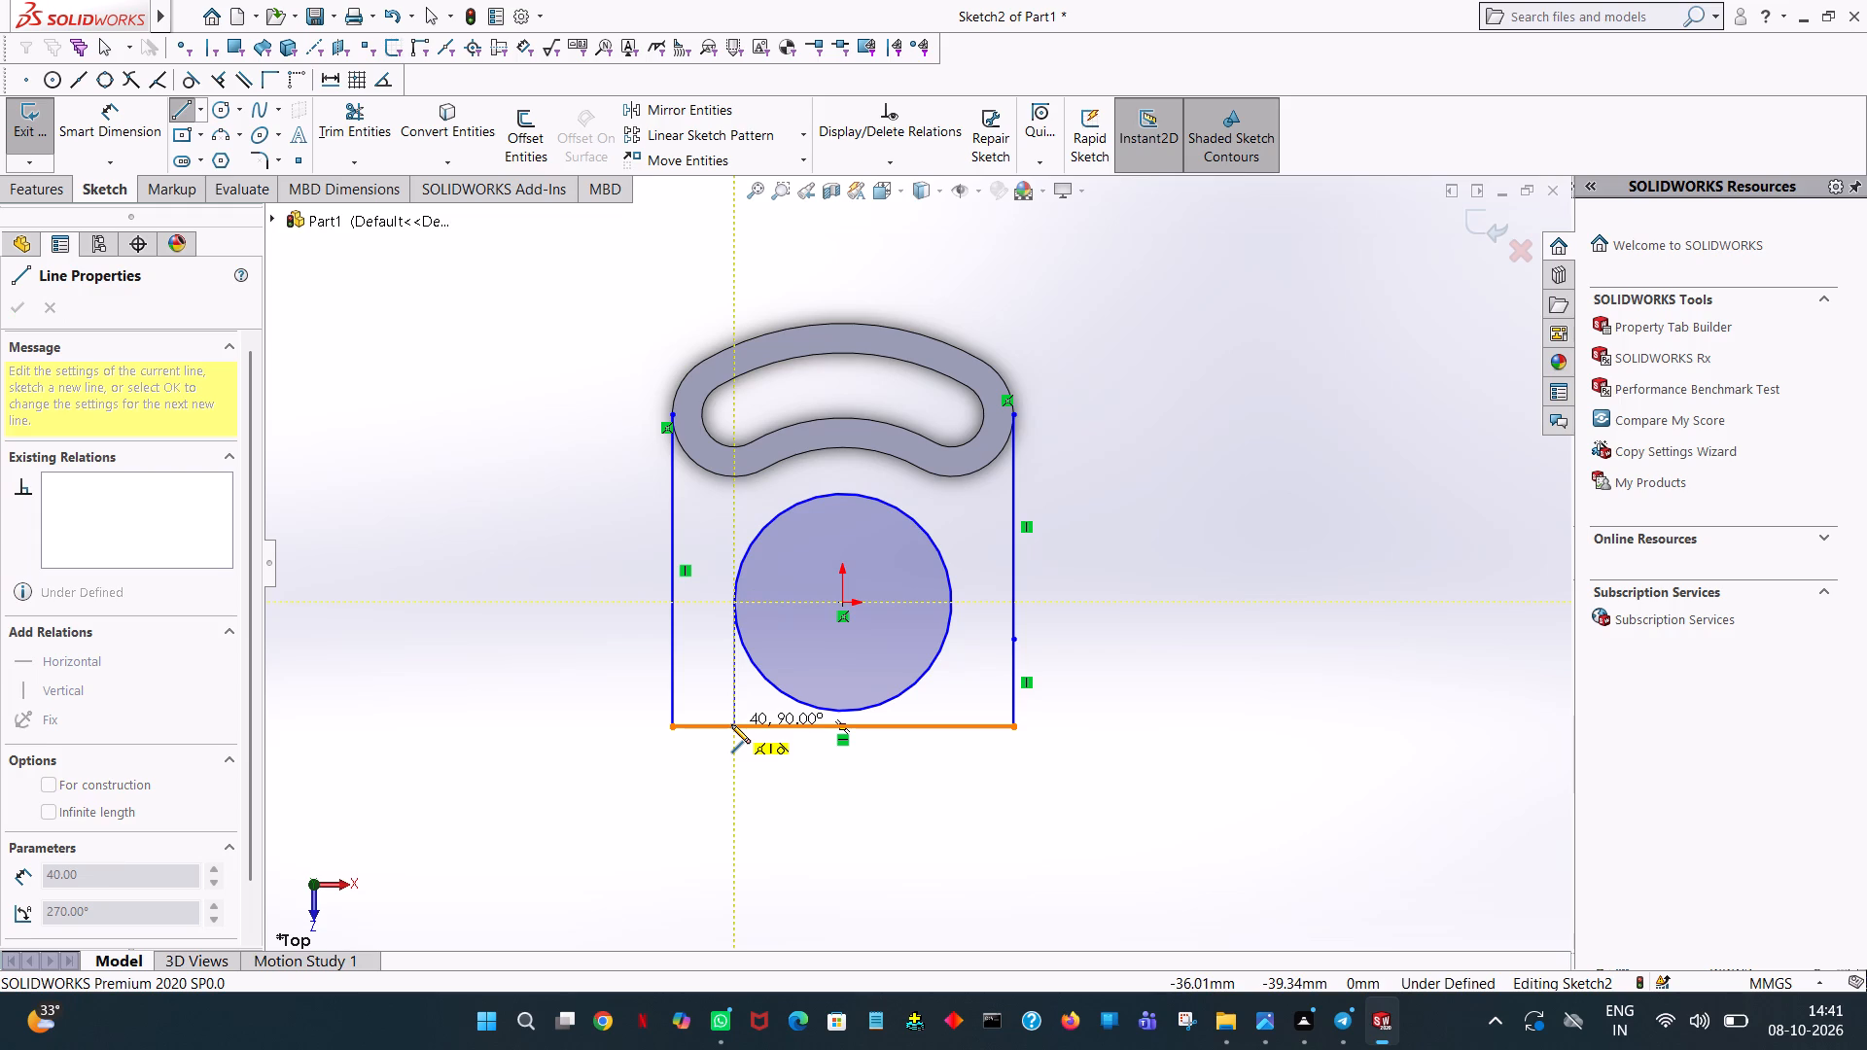
click(731, 724)
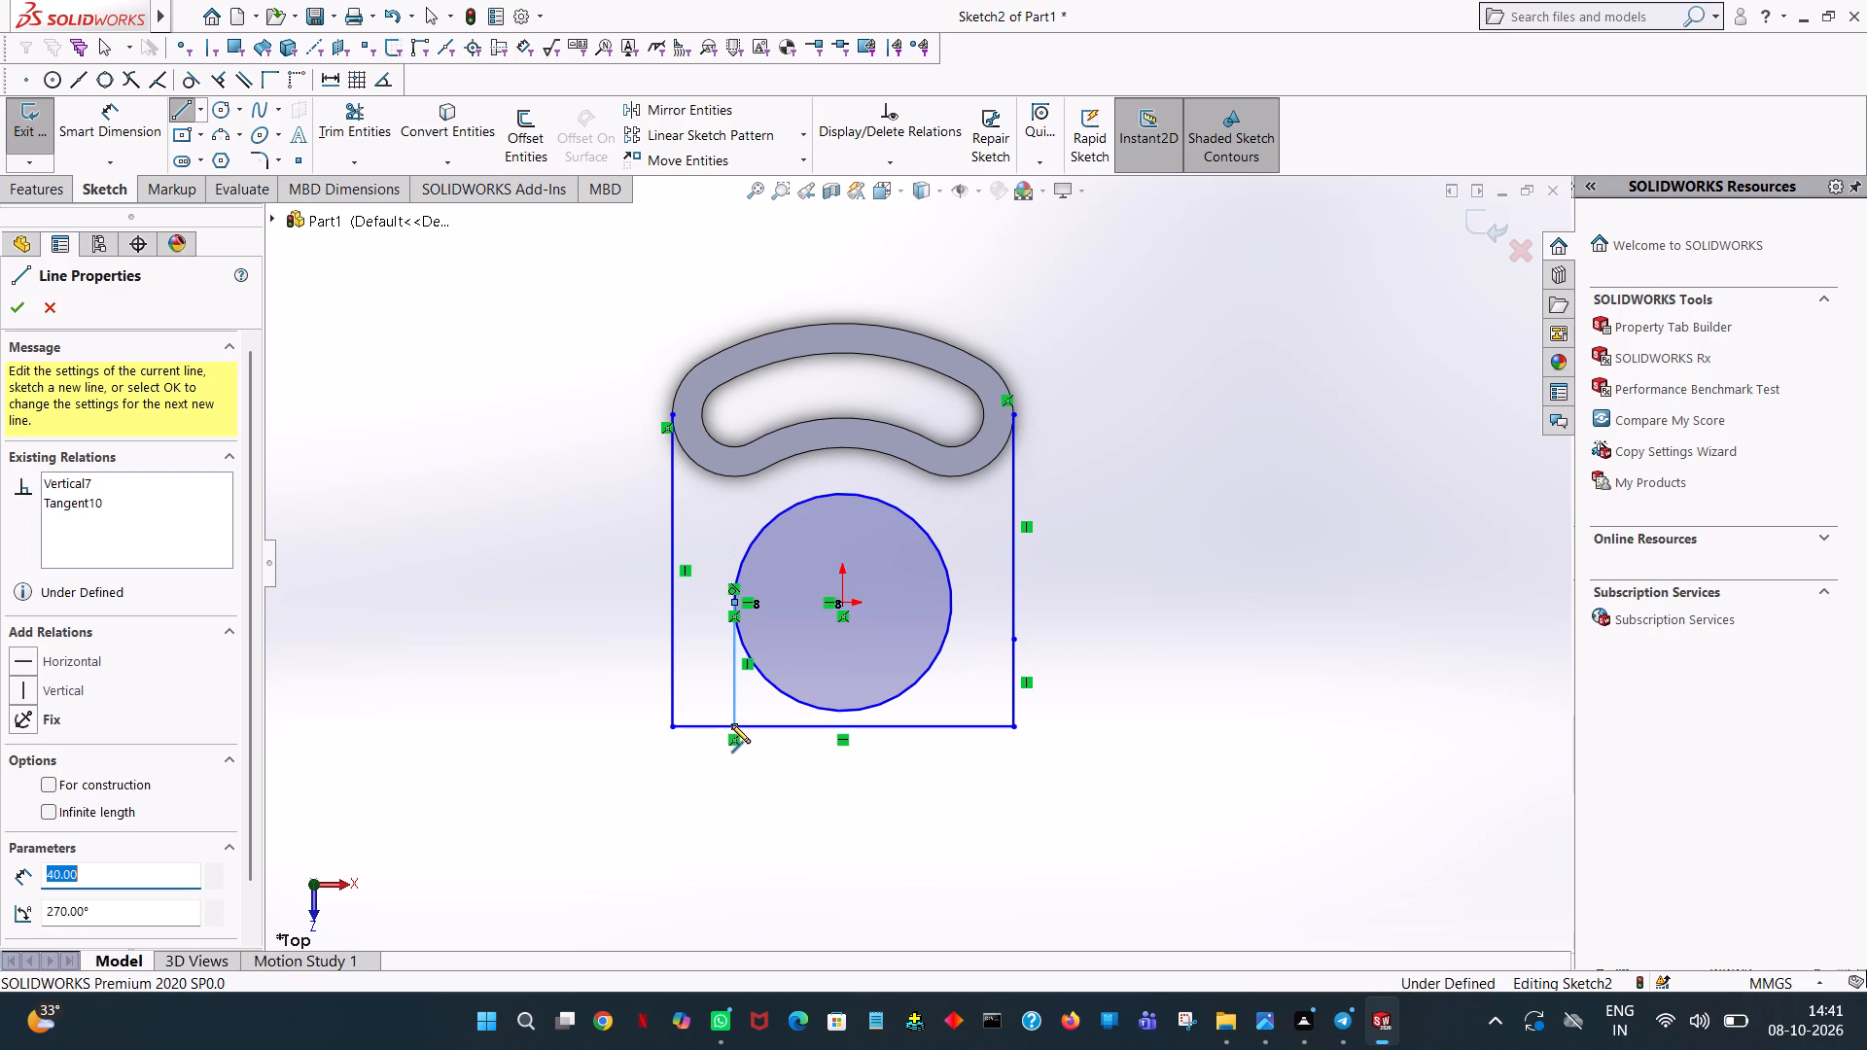
right_click(731, 724)
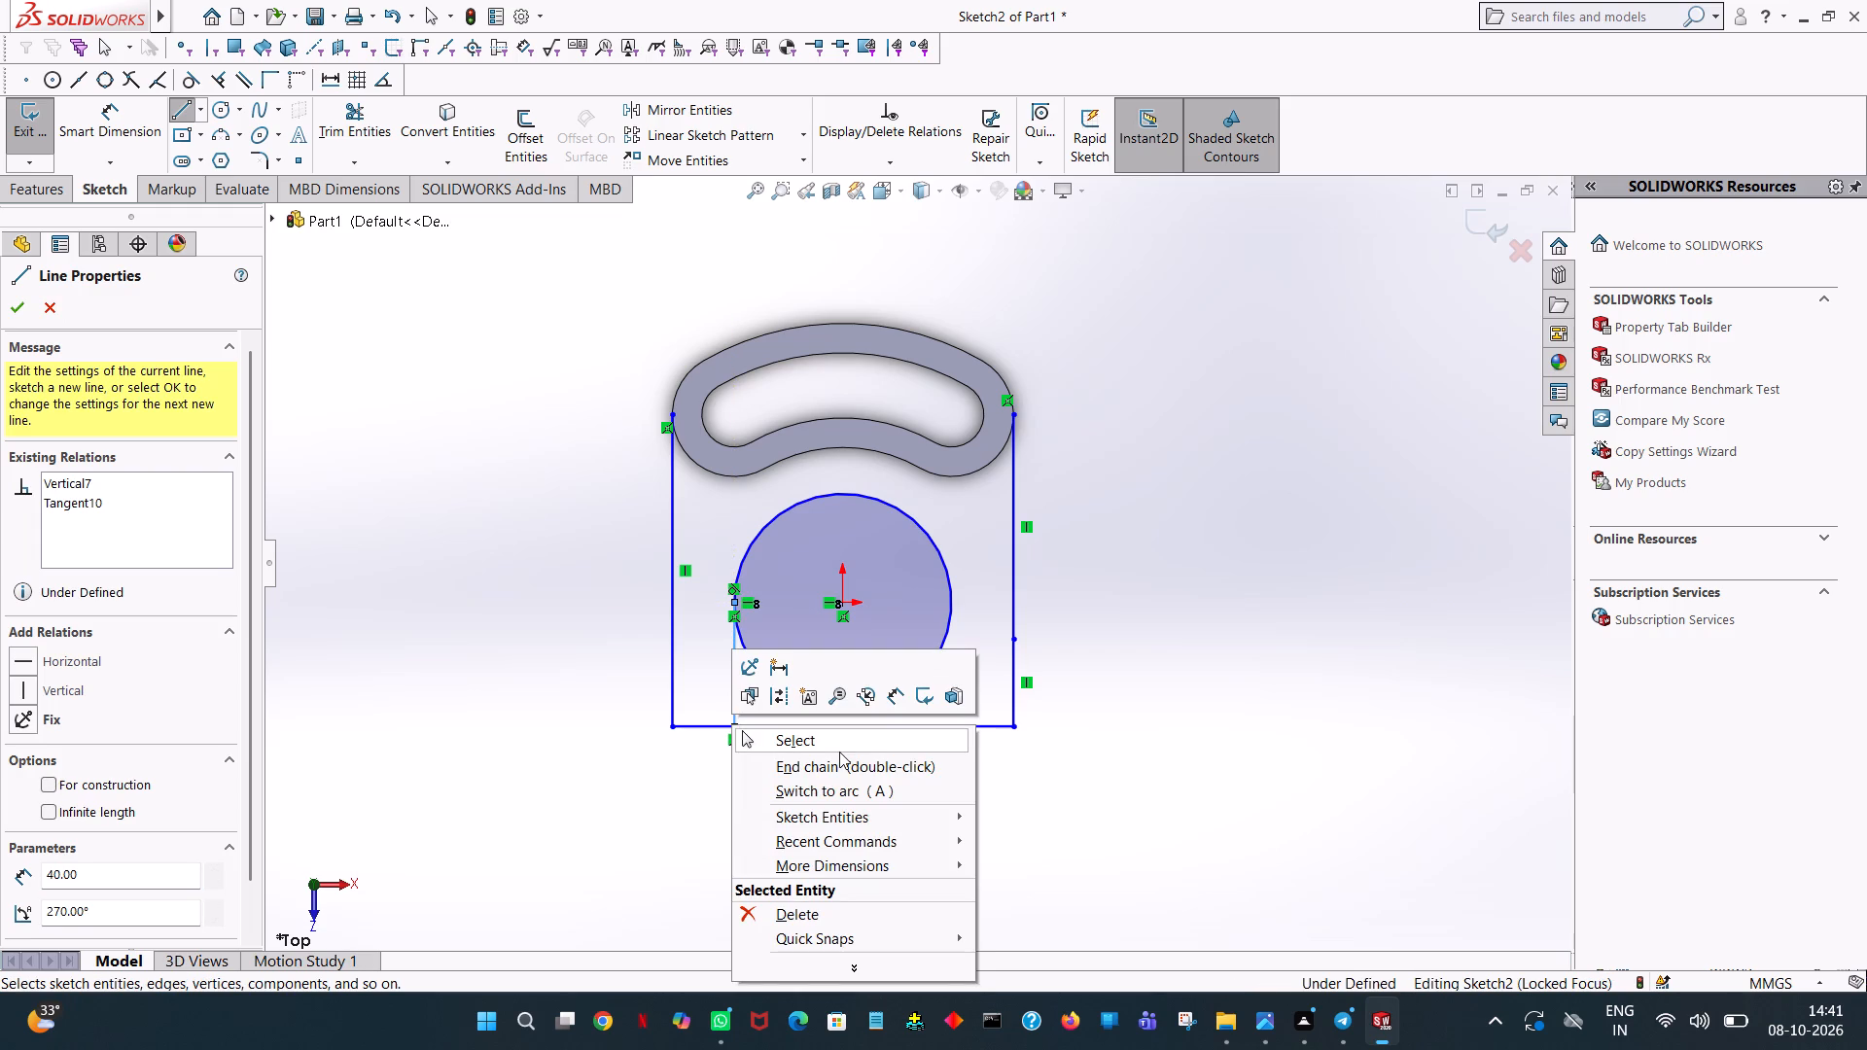
click(842, 736)
click(176, 110)
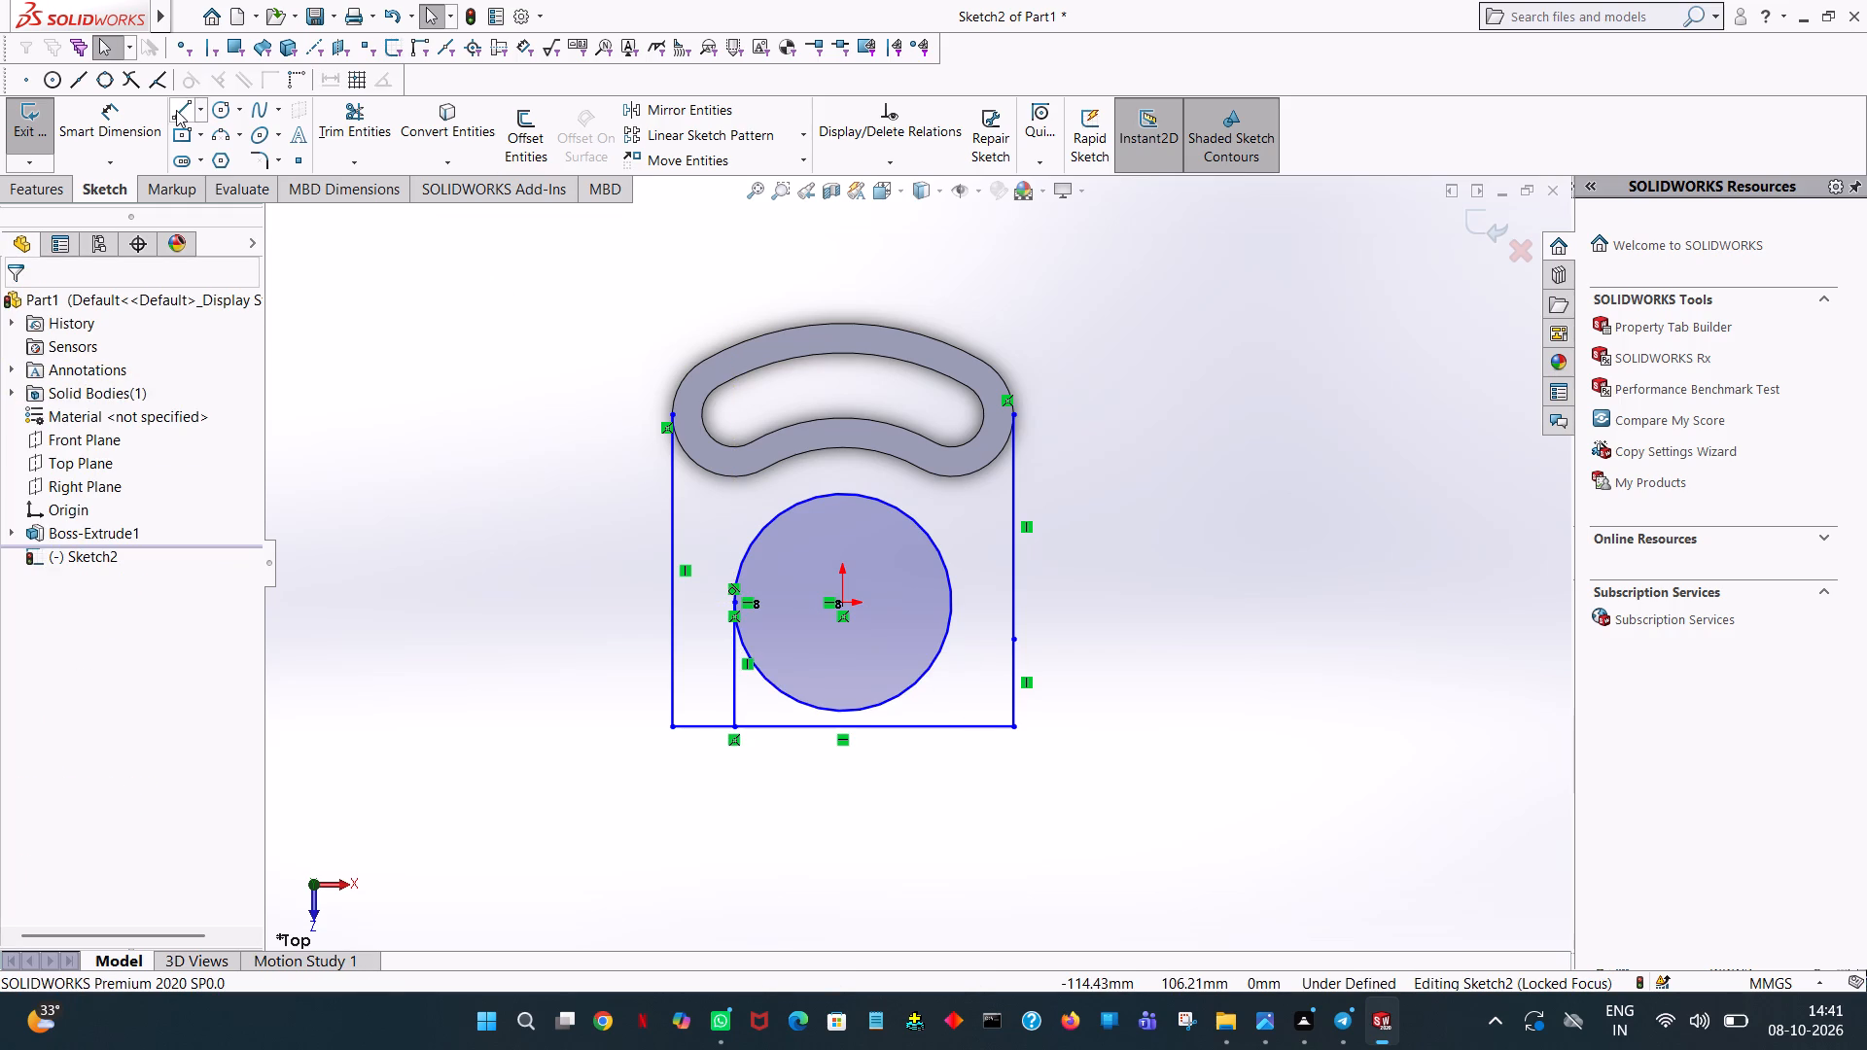
click(952, 599)
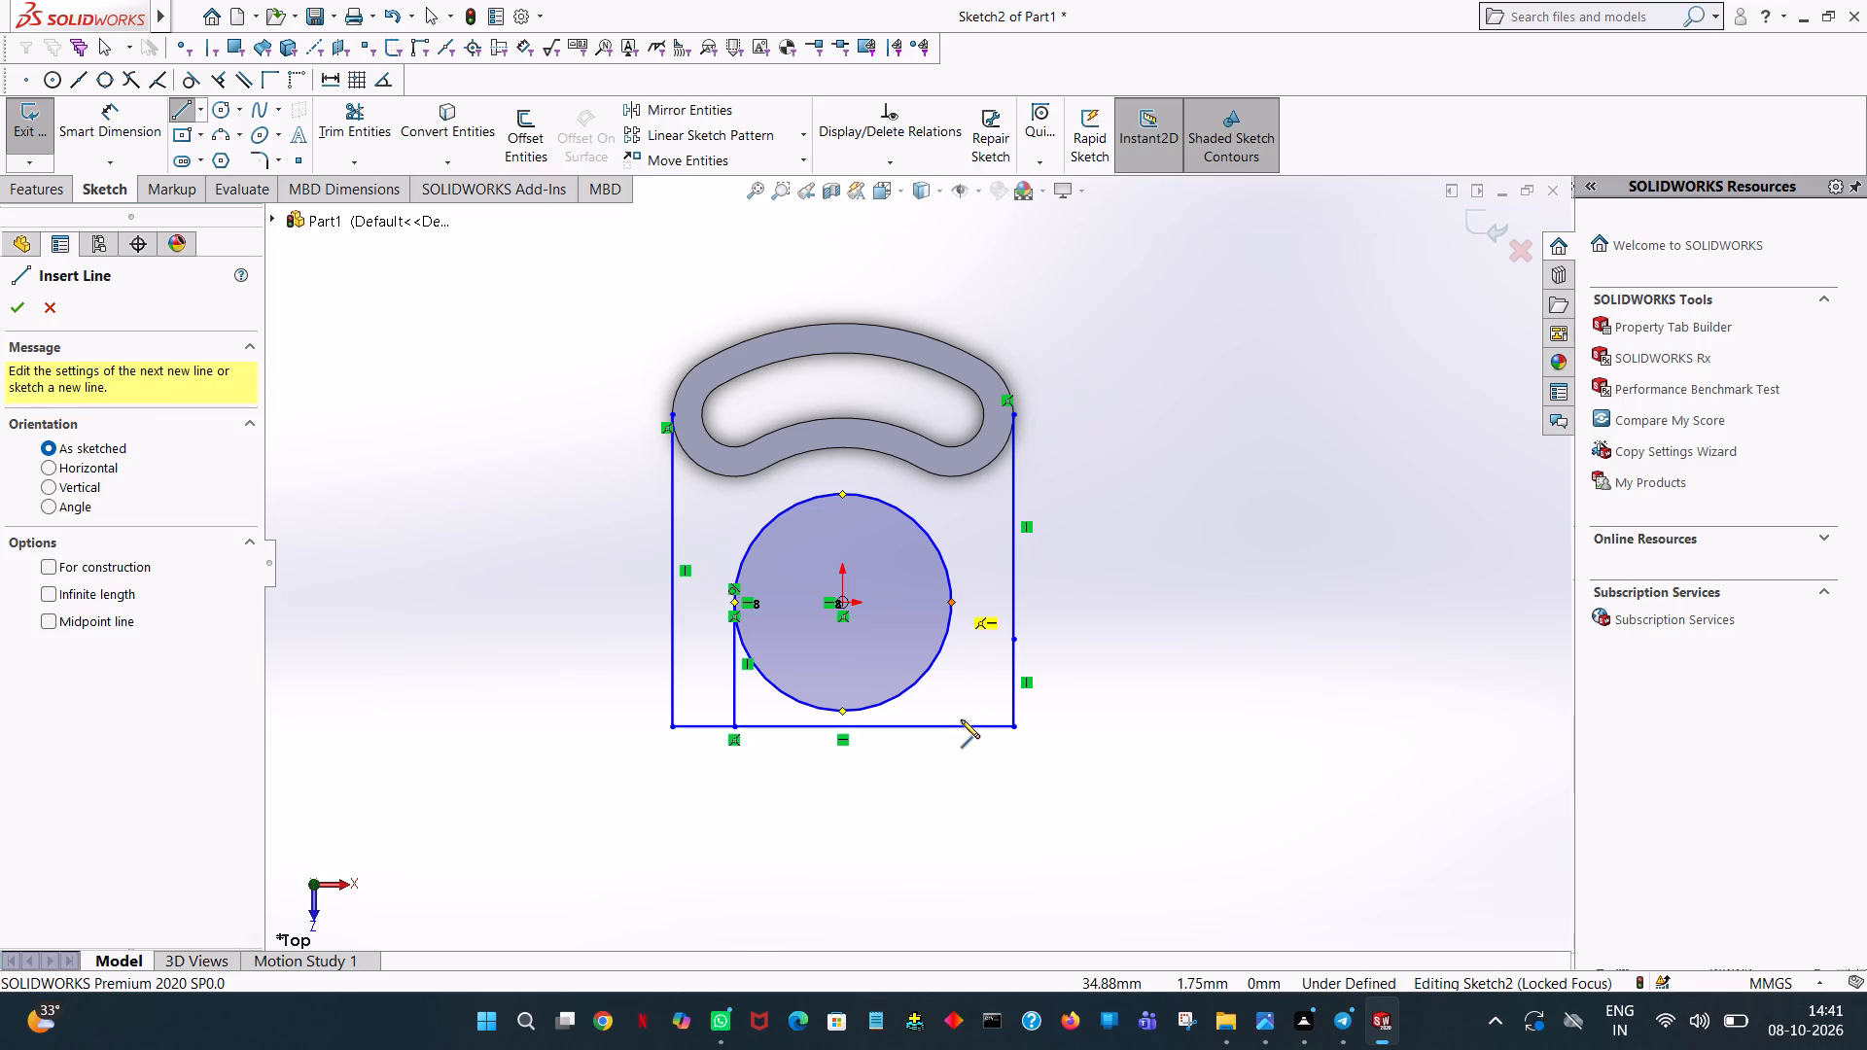
click(950, 726)
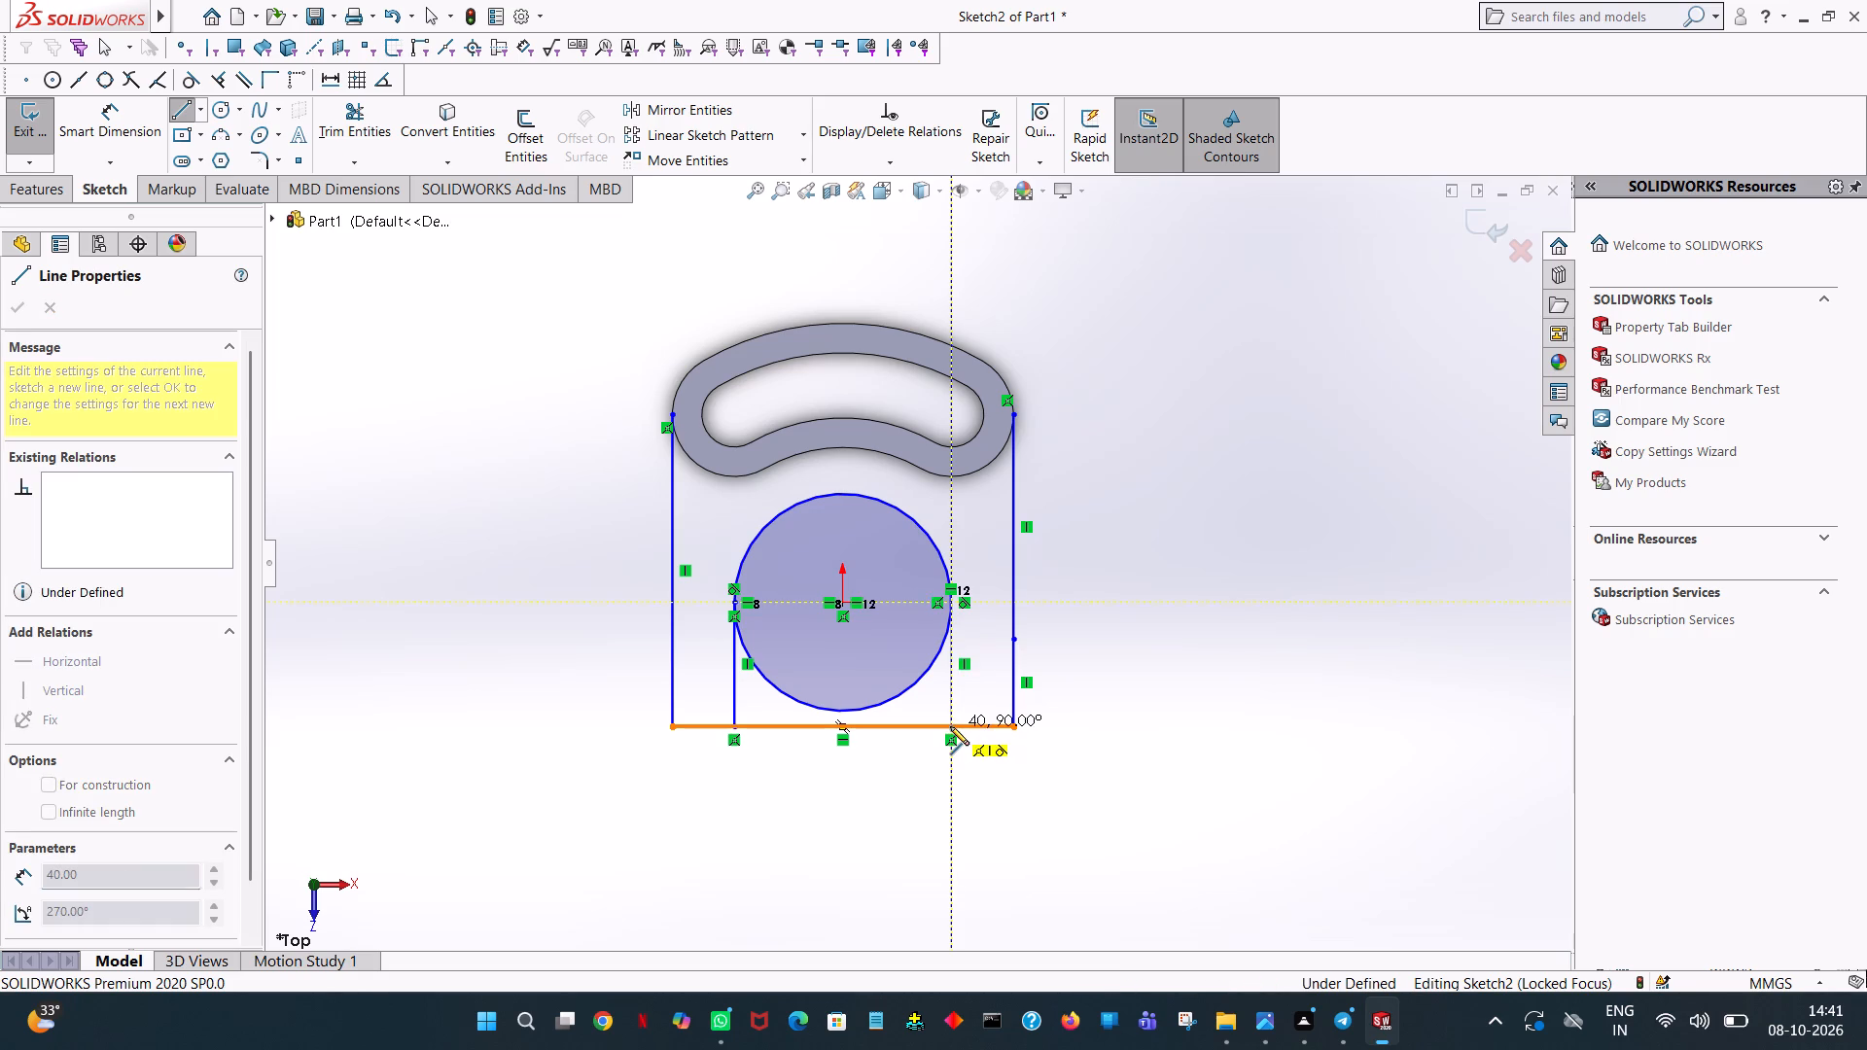
right_click(950, 726)
click(1009, 732)
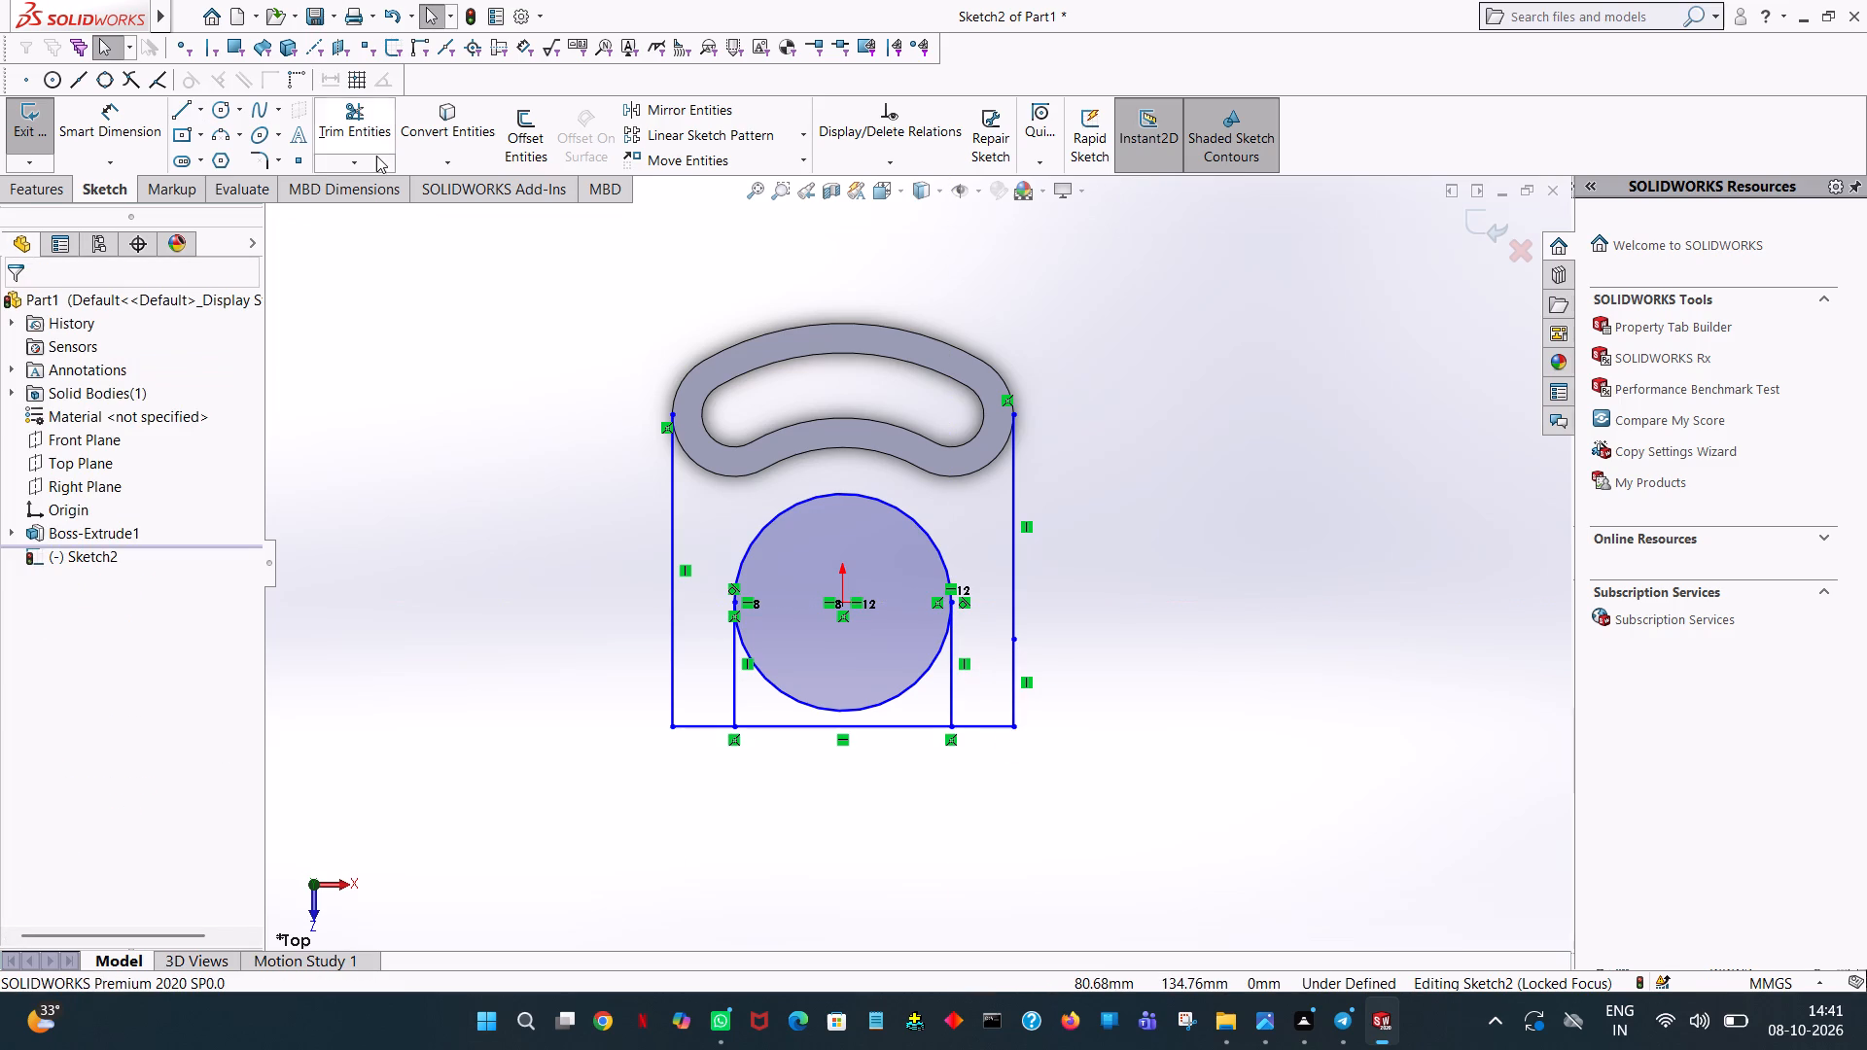
Dimension the horizontal distance between the lower ends of the two 40 mm vertical lines, placing it below the outline.
click(117, 122)
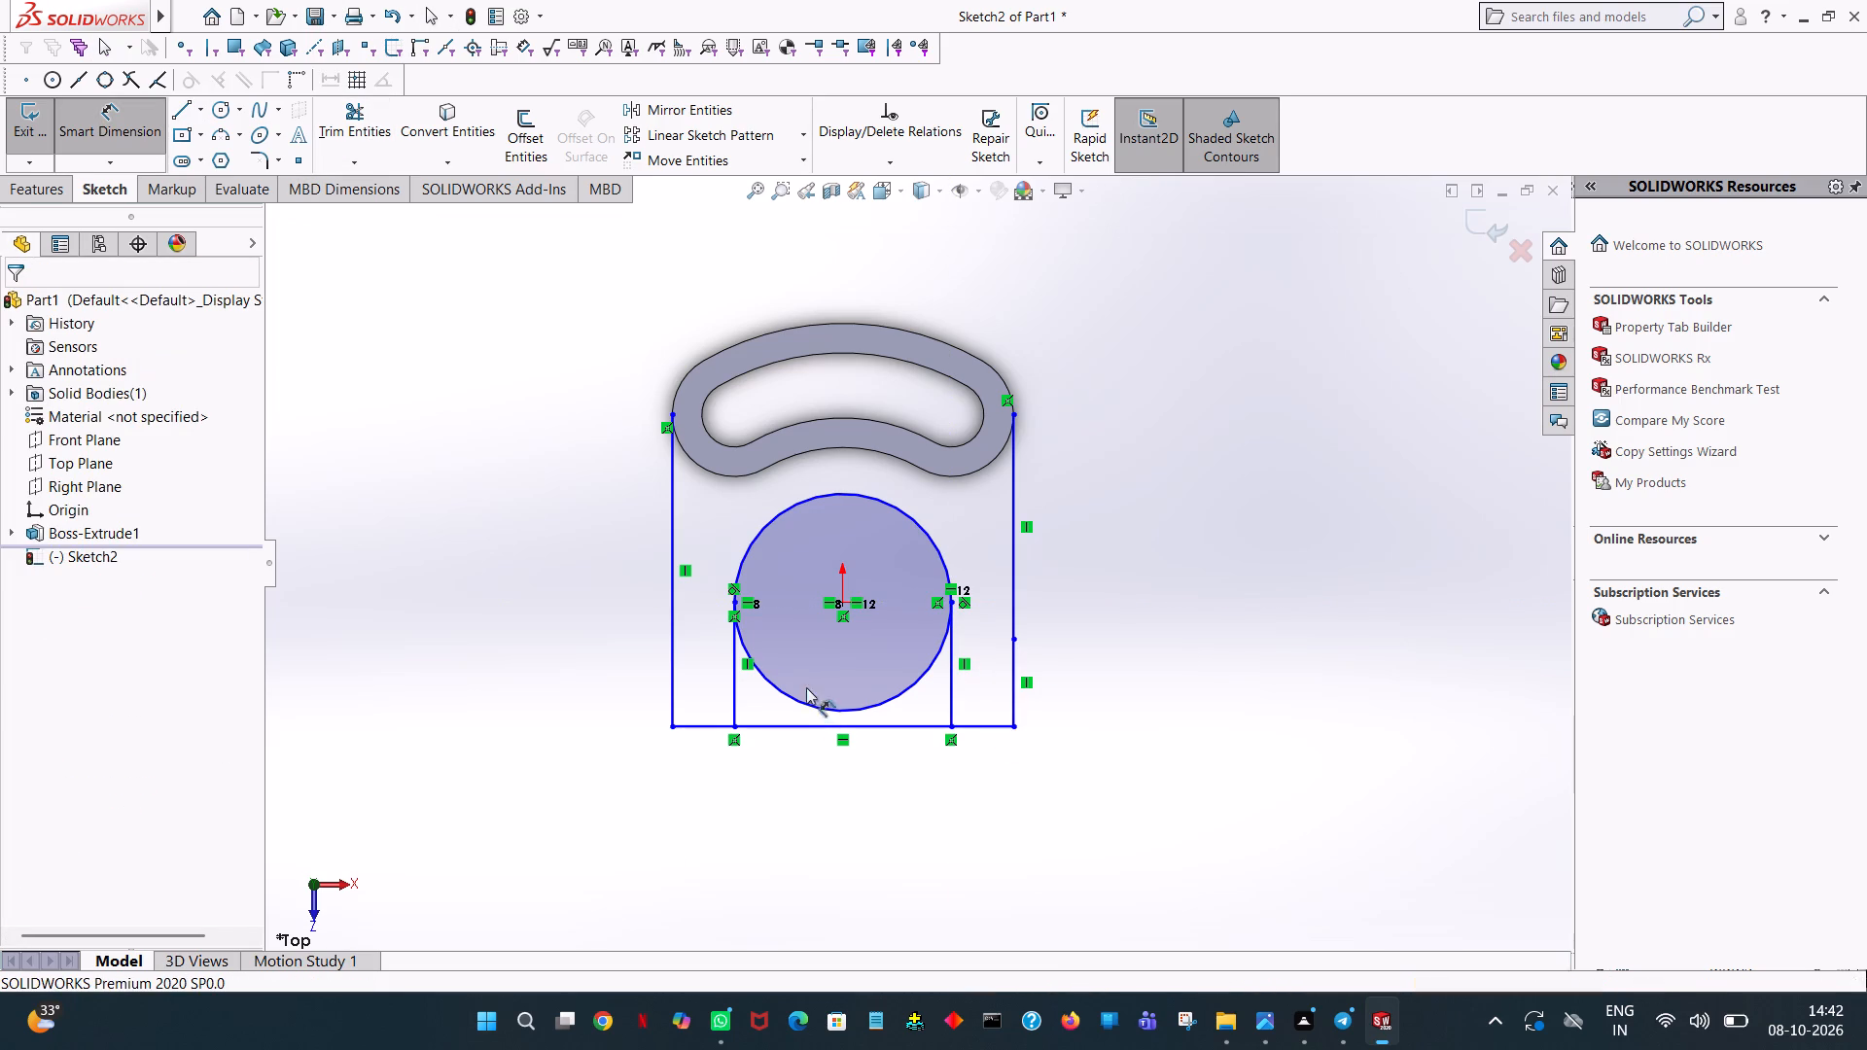
click(735, 726)
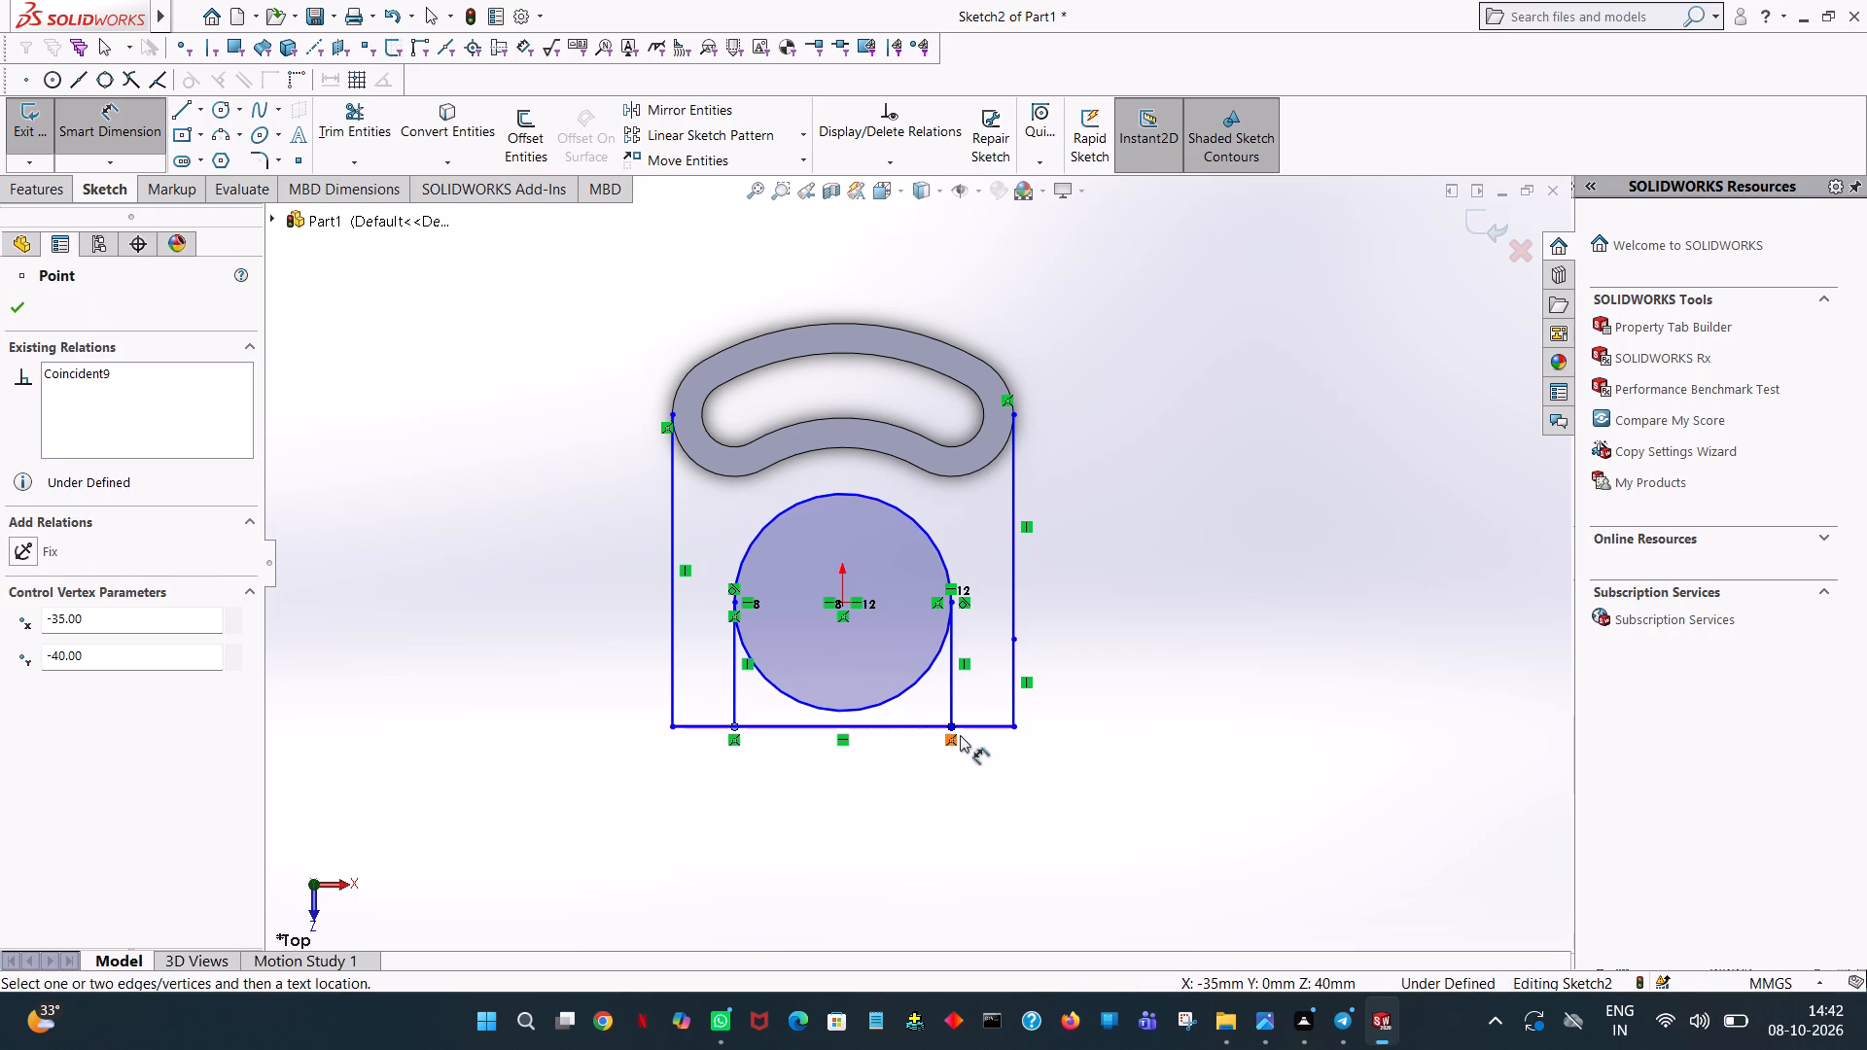
click(949, 726)
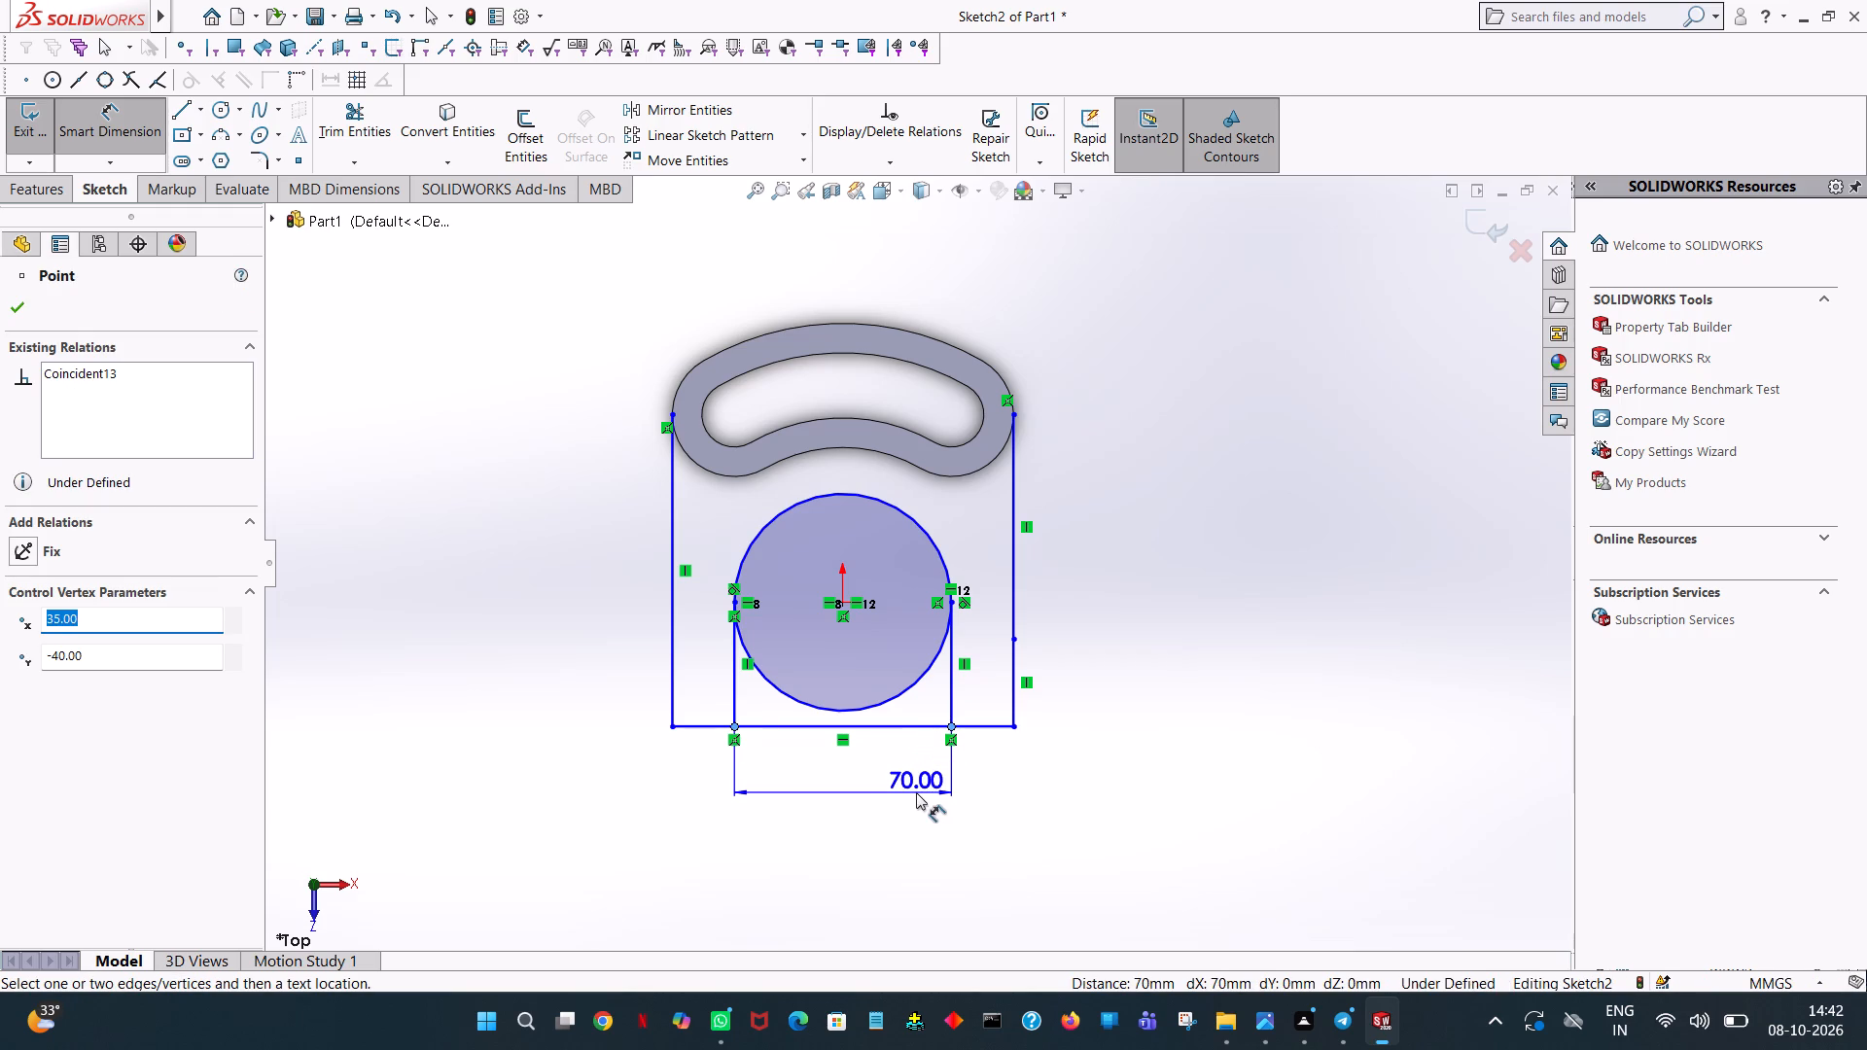
click(910, 842)
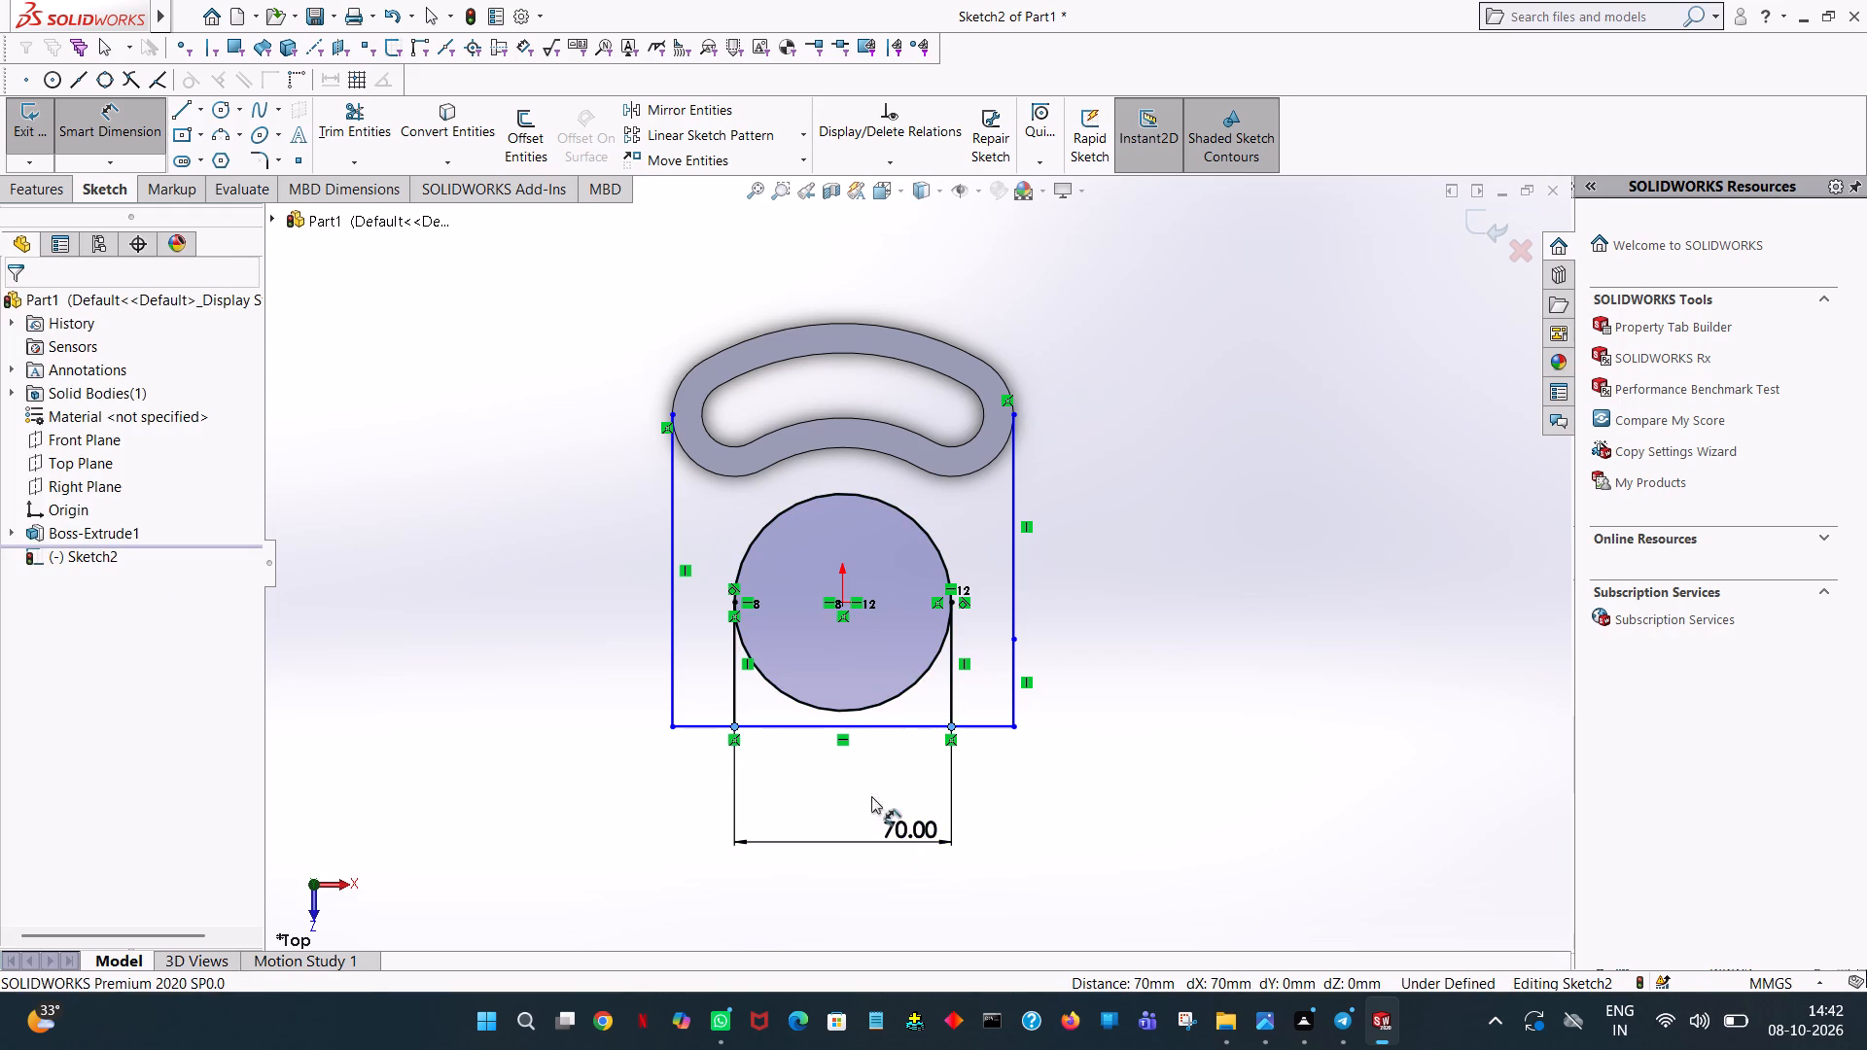
click(826, 810)
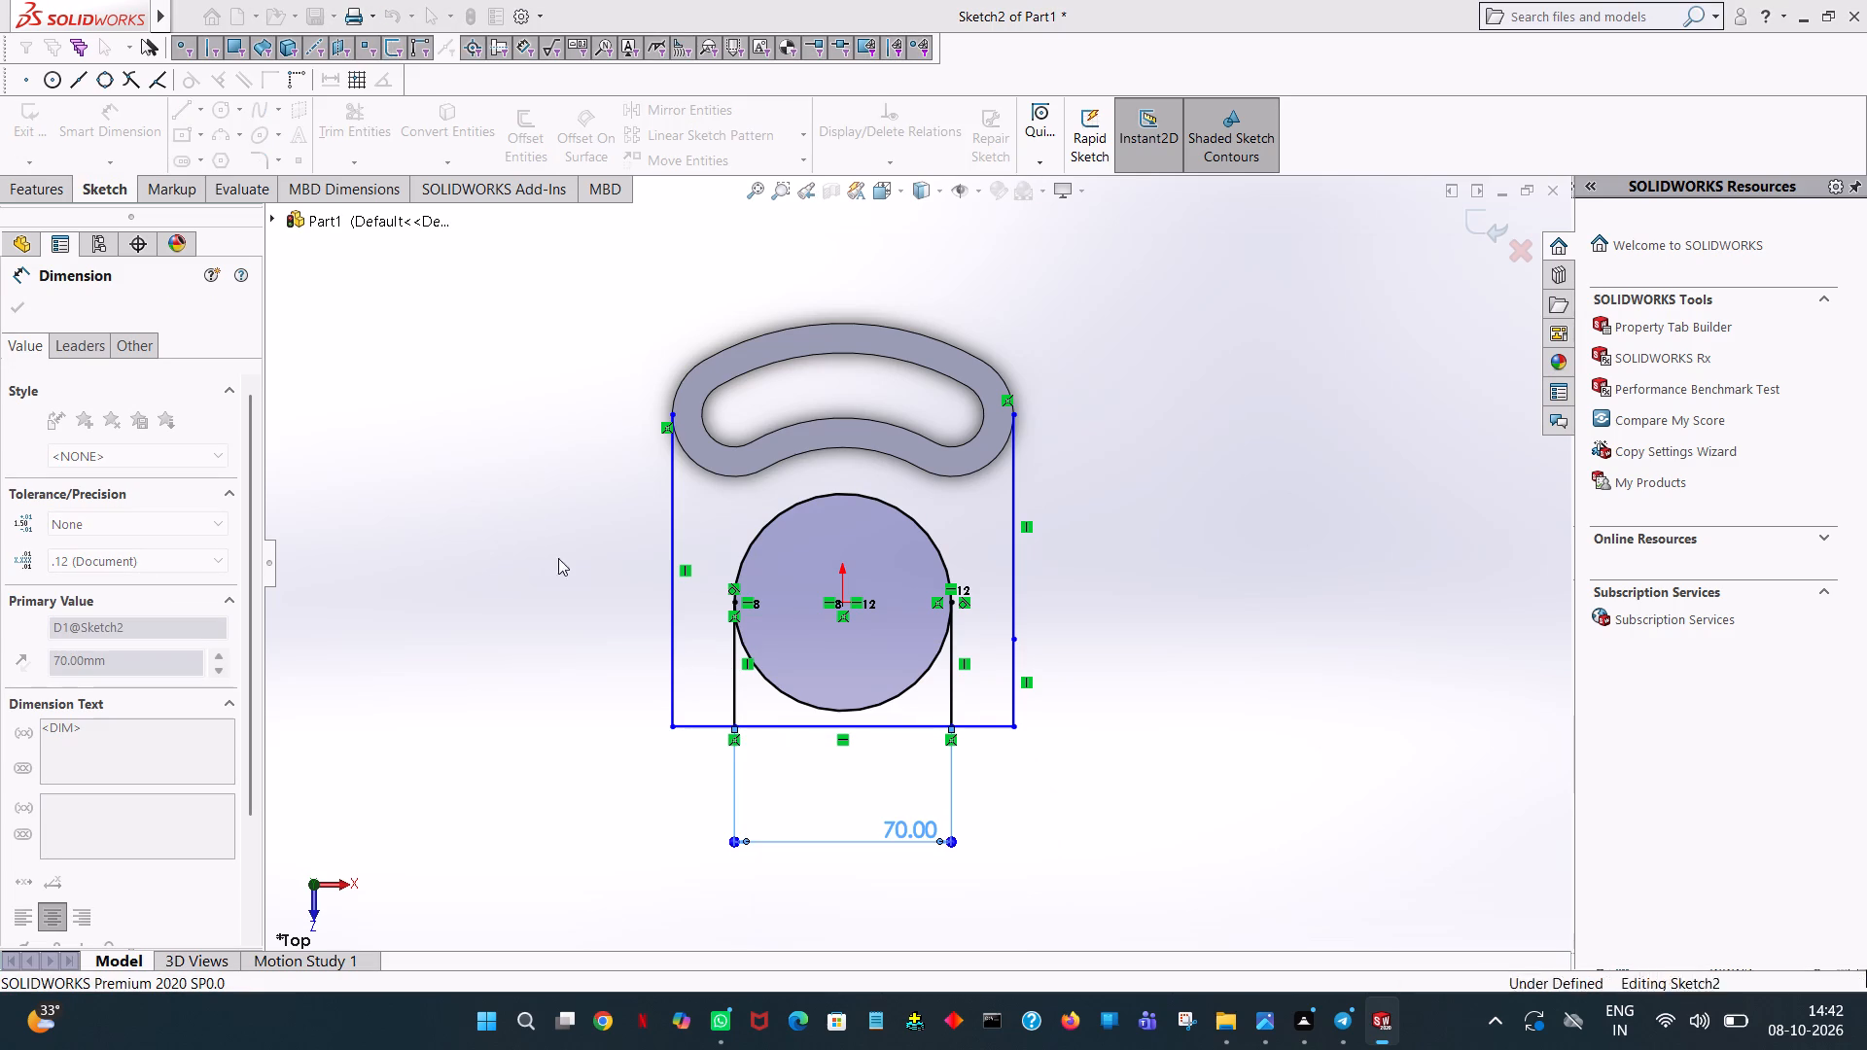
click(28, 305)
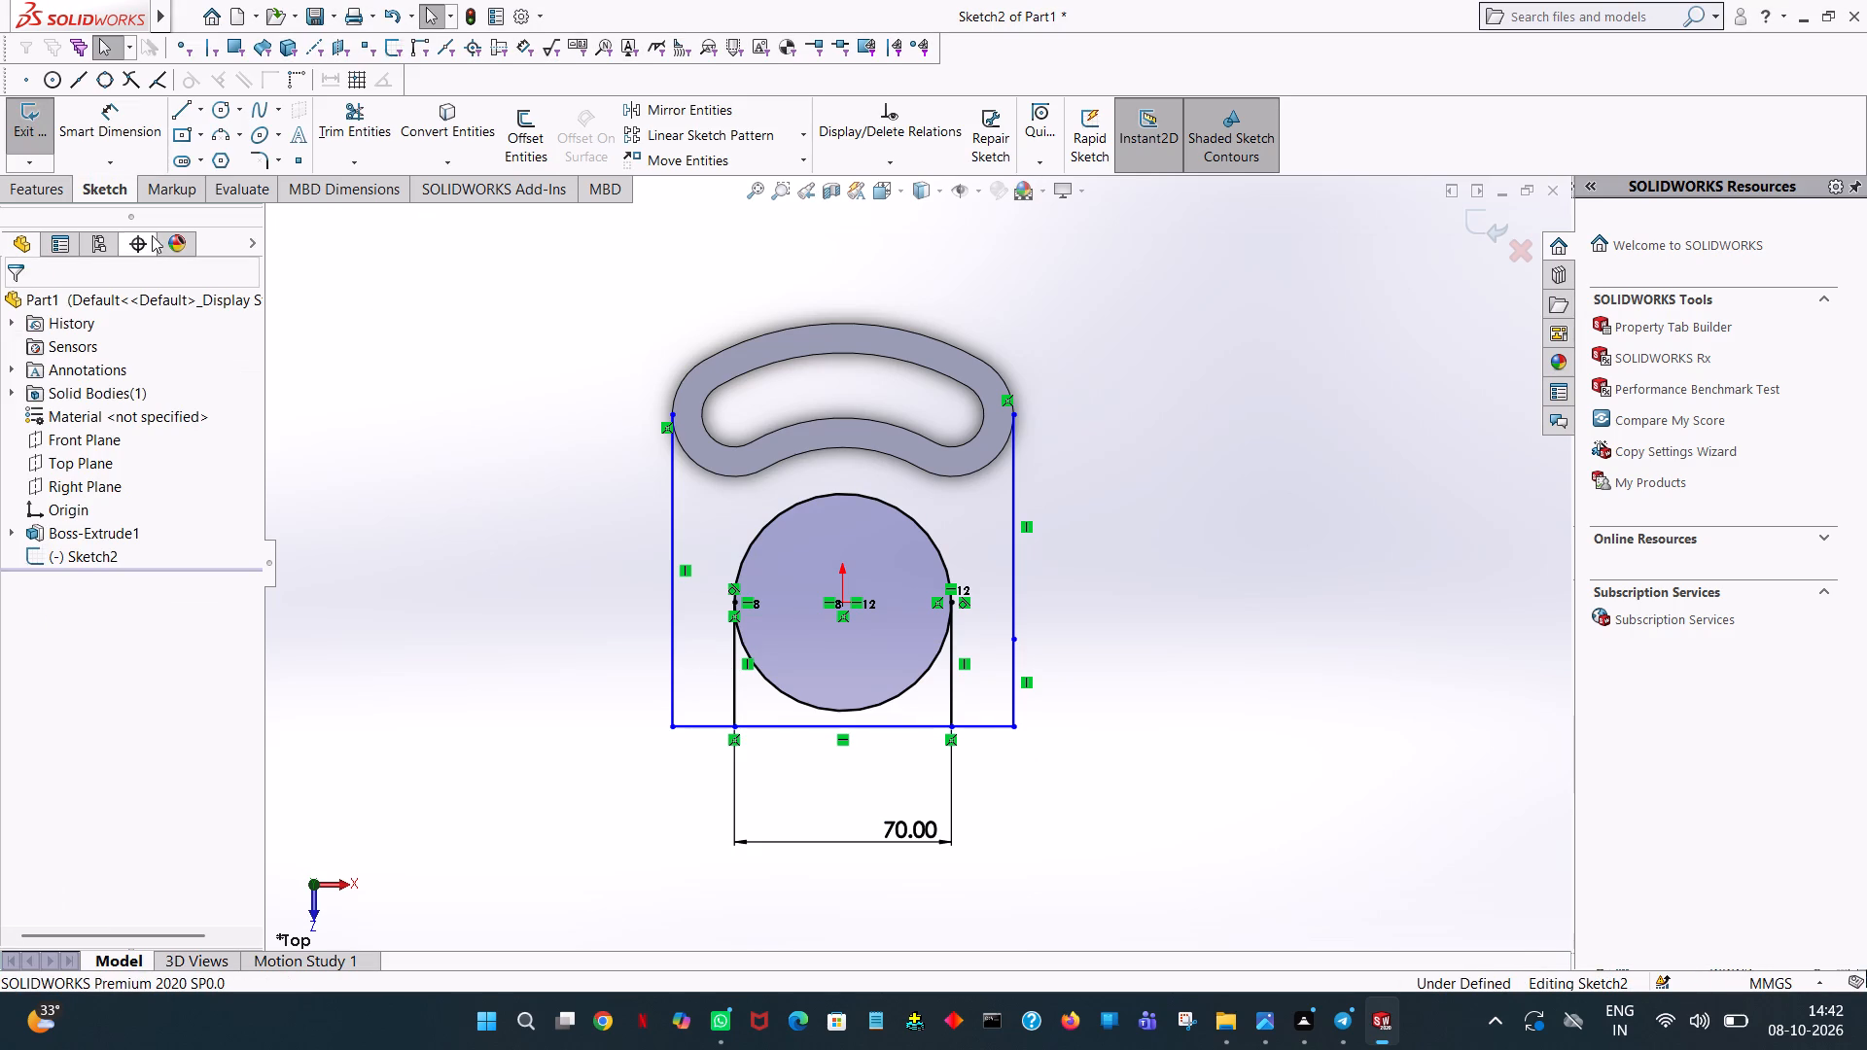
Trim away the circle's lower half and the bottom line segment between the two inner vertical lines.
click(341, 119)
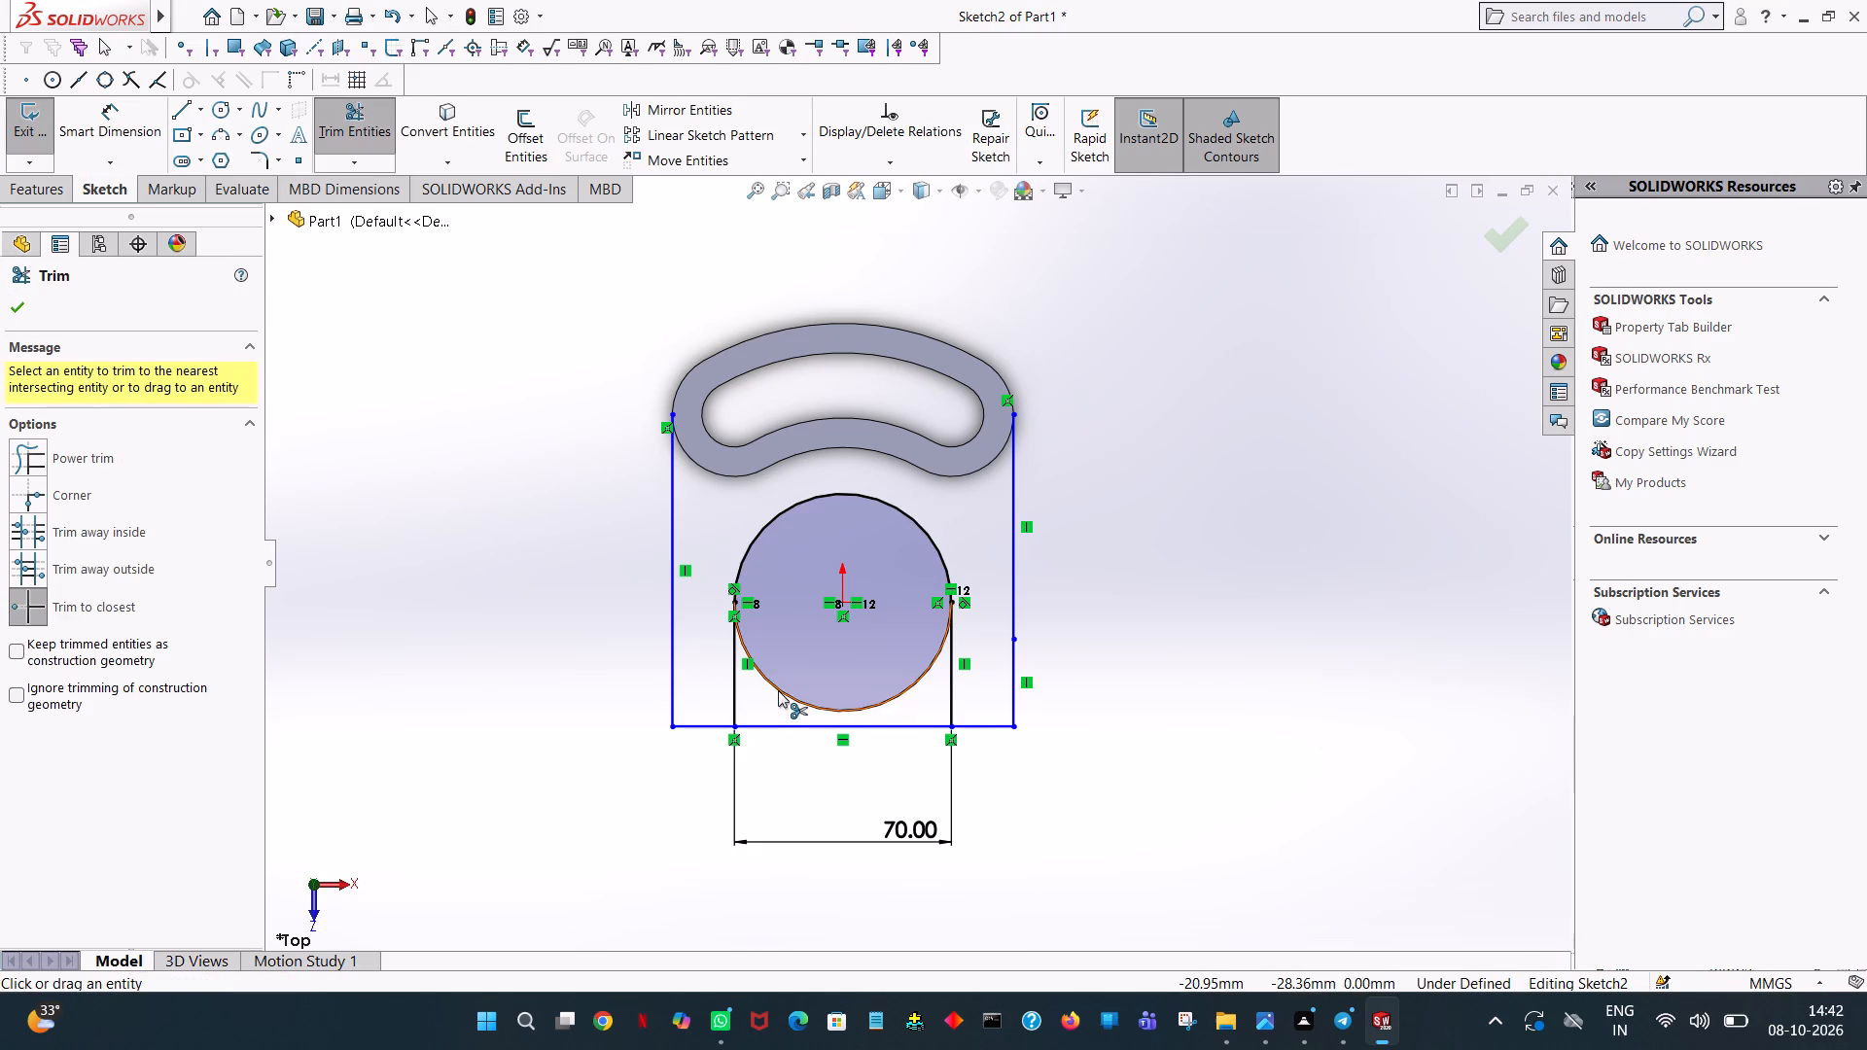
click(778, 690)
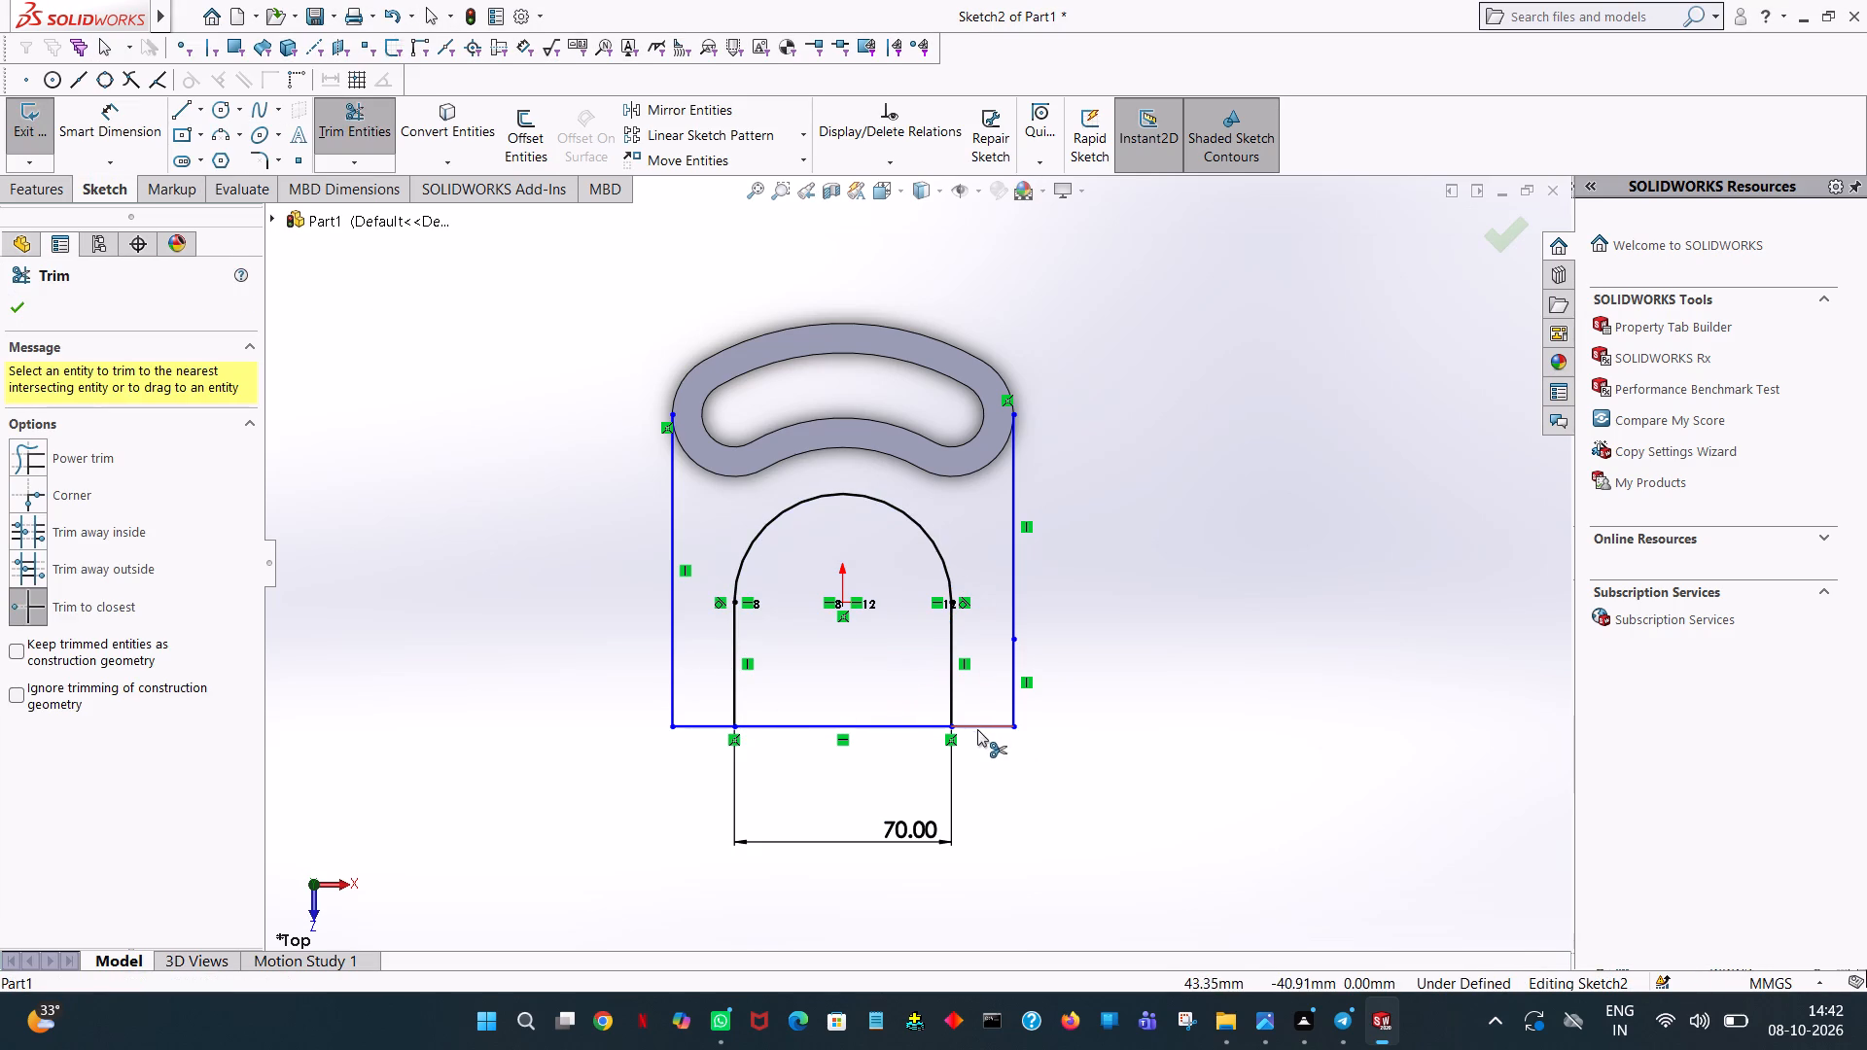
click(874, 728)
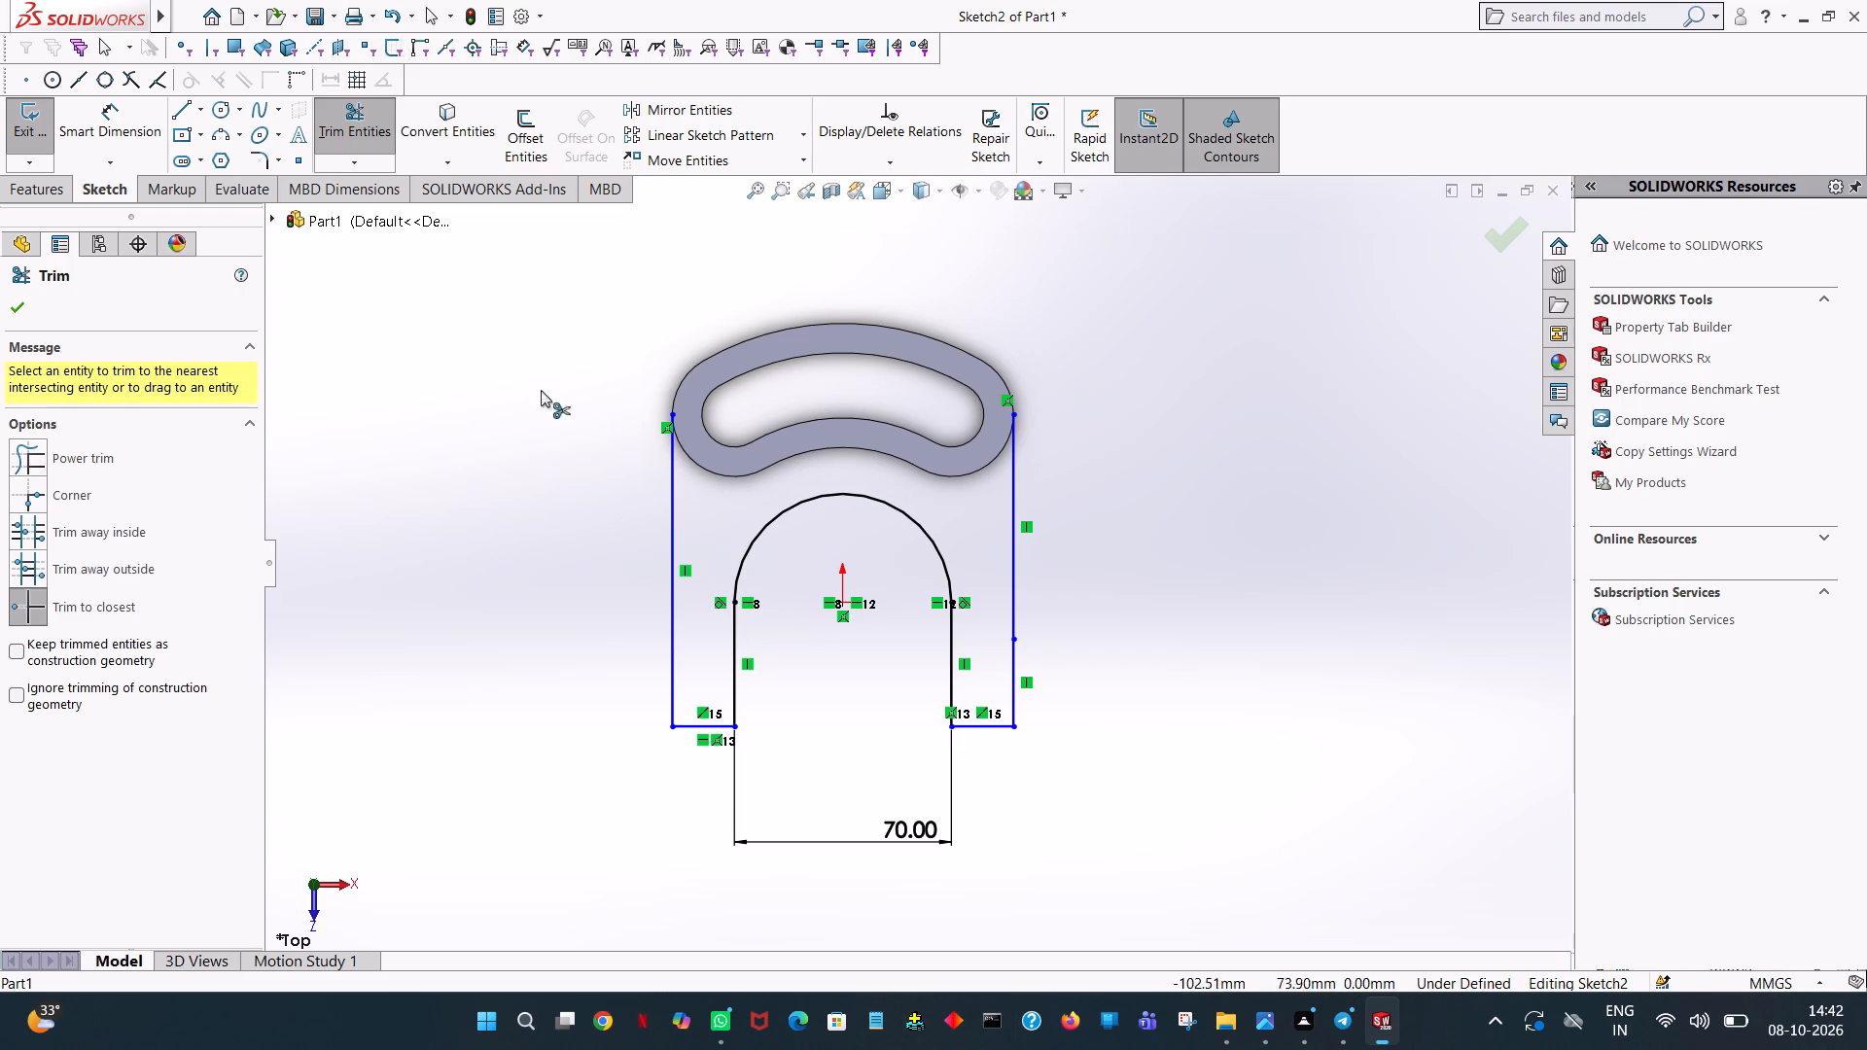
click(12, 297)
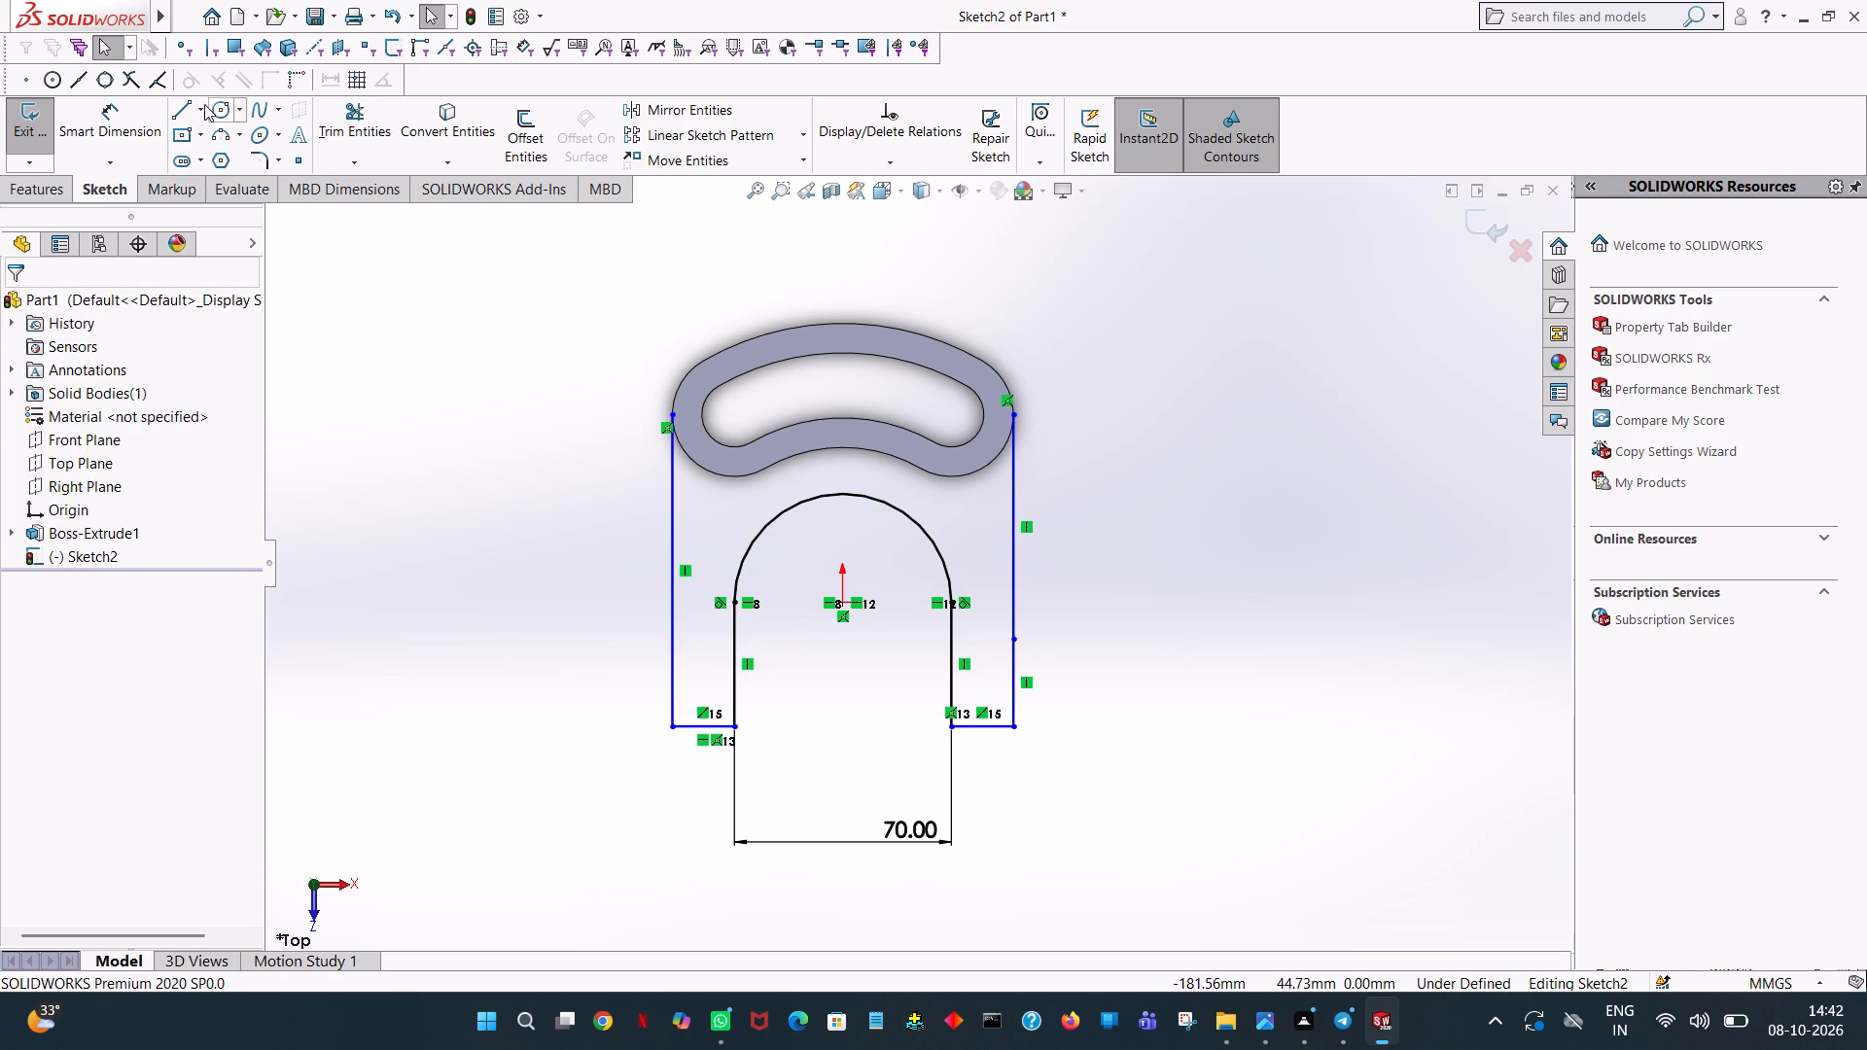
Sketch a circle of radius 50 mm centred on the origin, coinciding with the curved slot's lower outer edge.
click(223, 108)
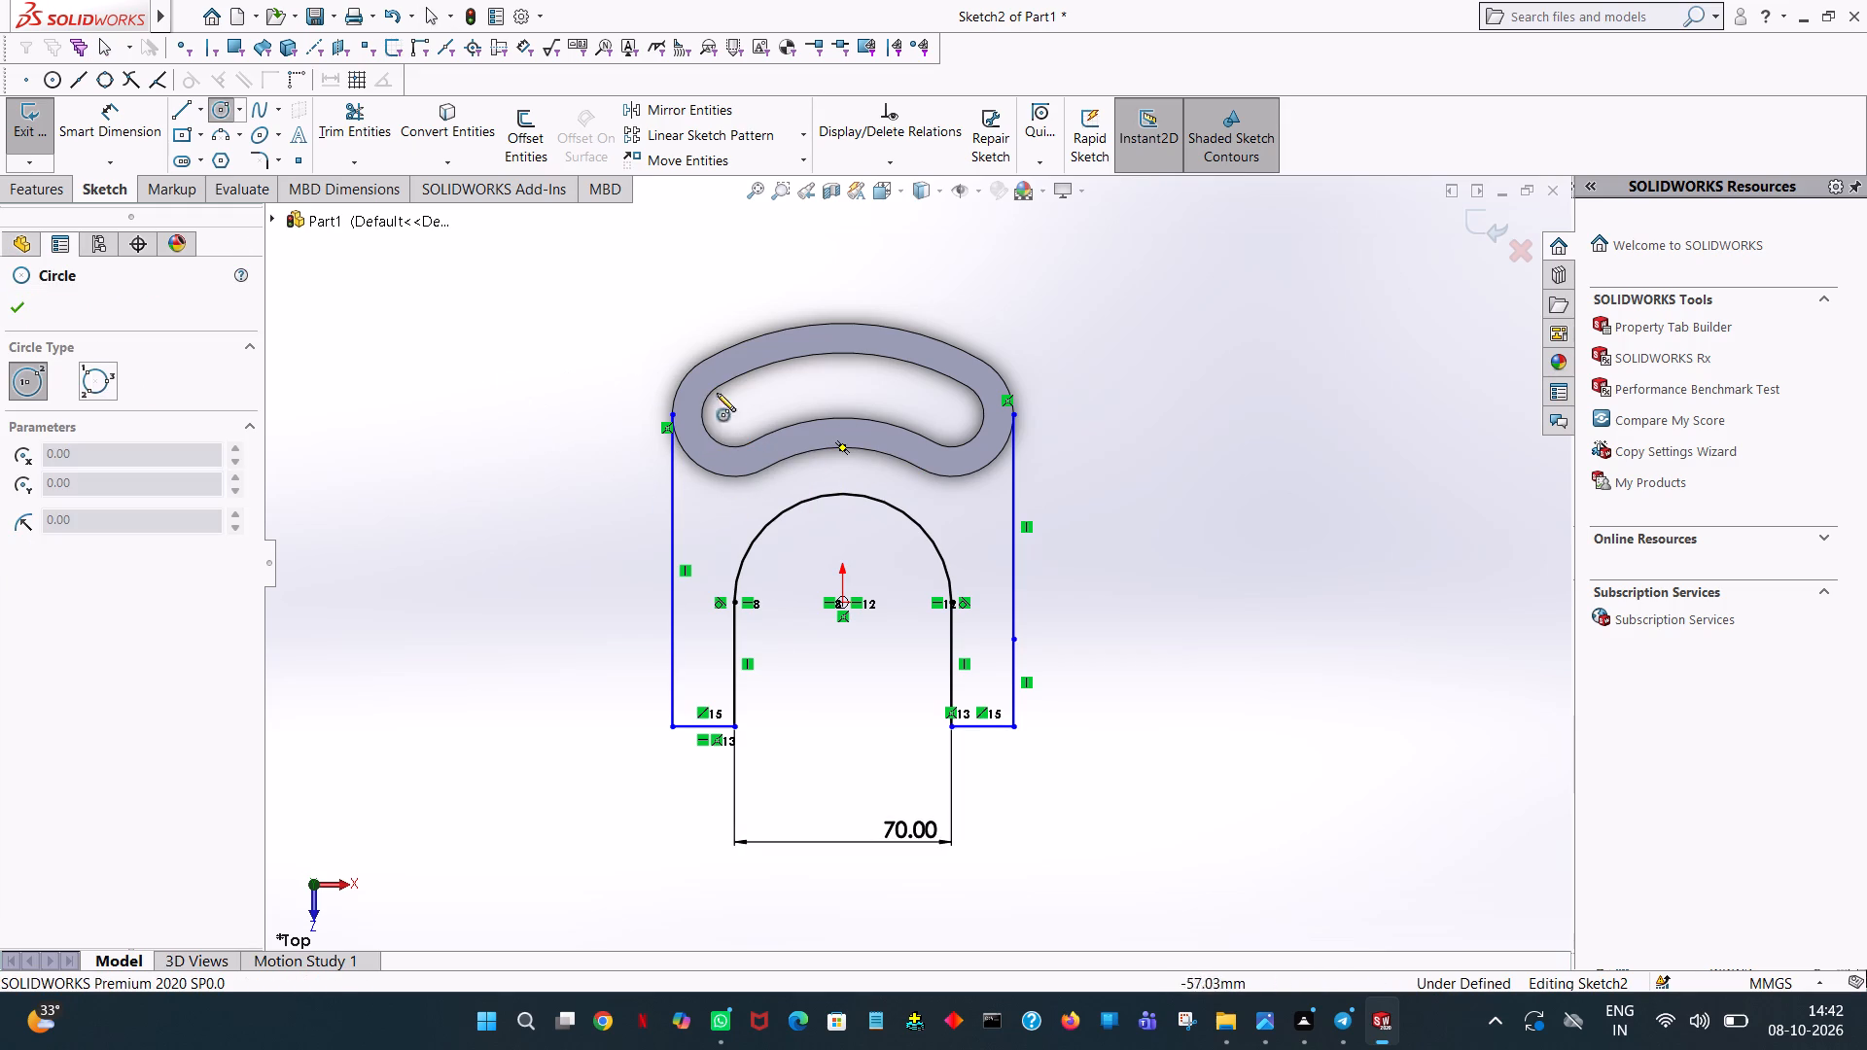
ctrl+scroll(833, 457, down, 5)
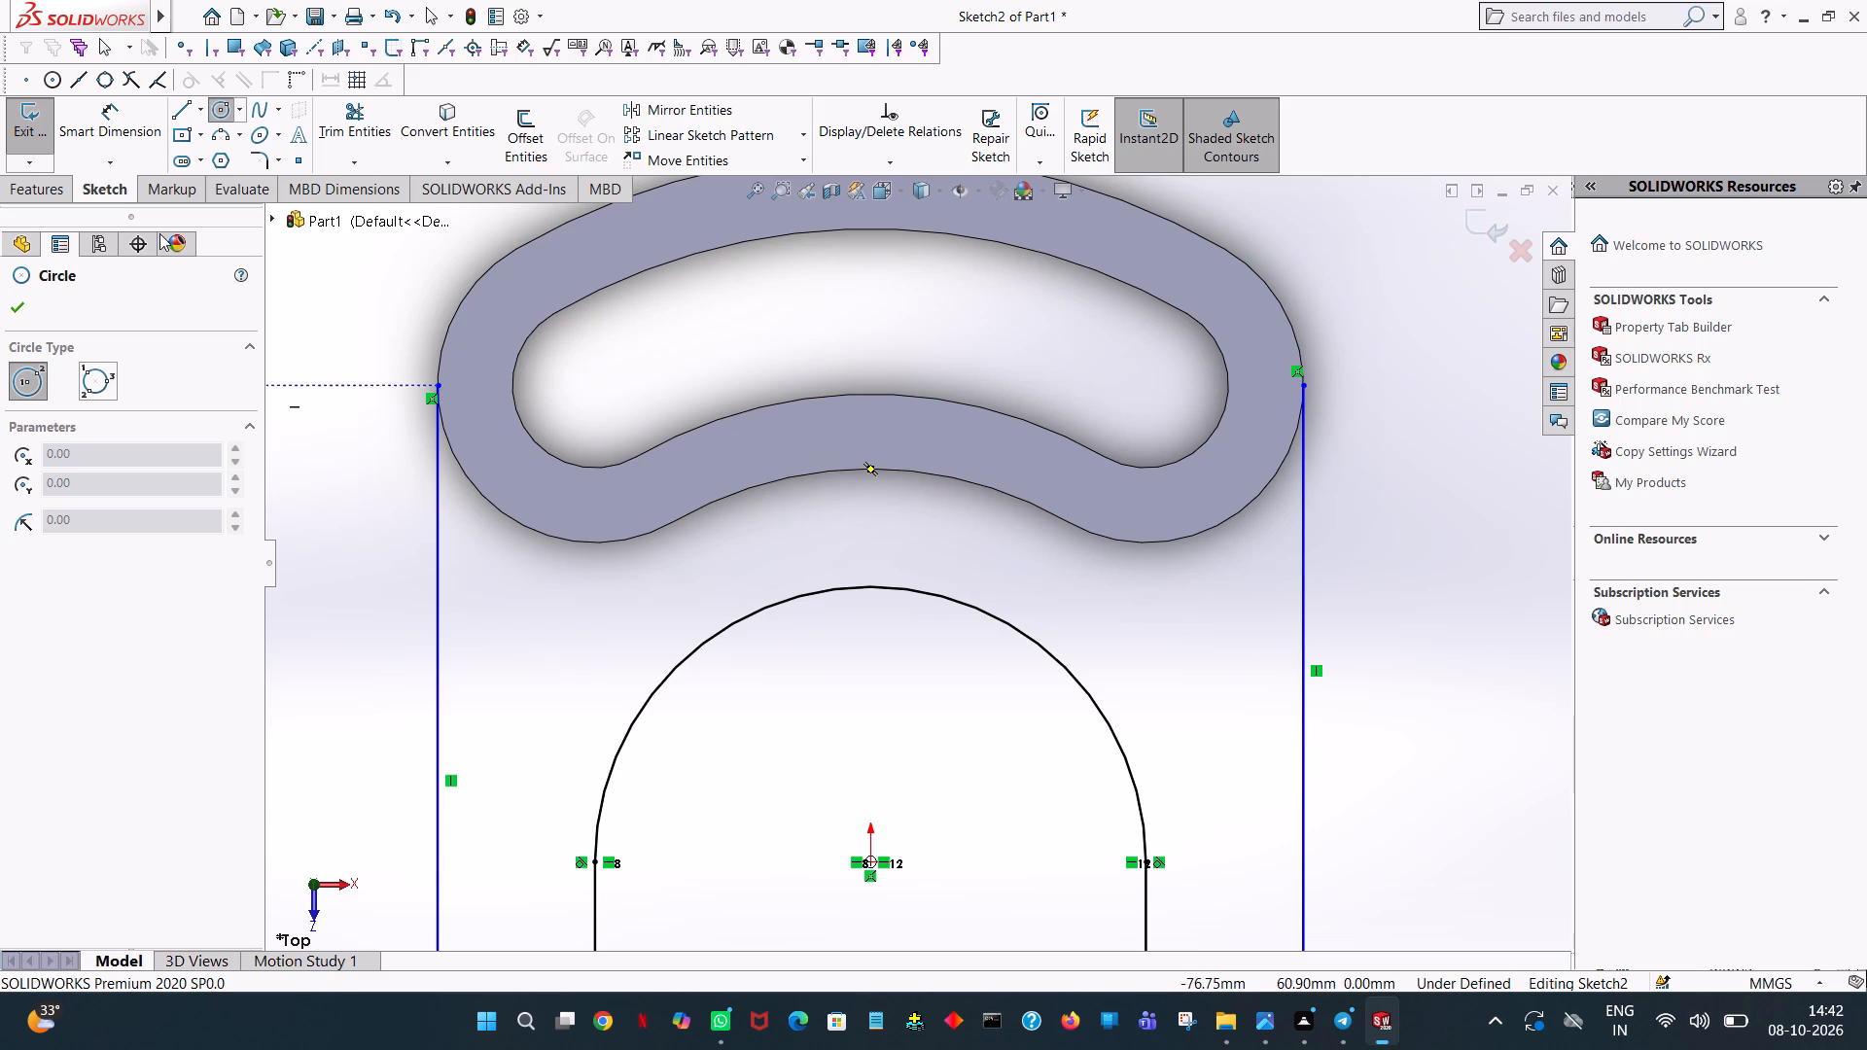
click(873, 865)
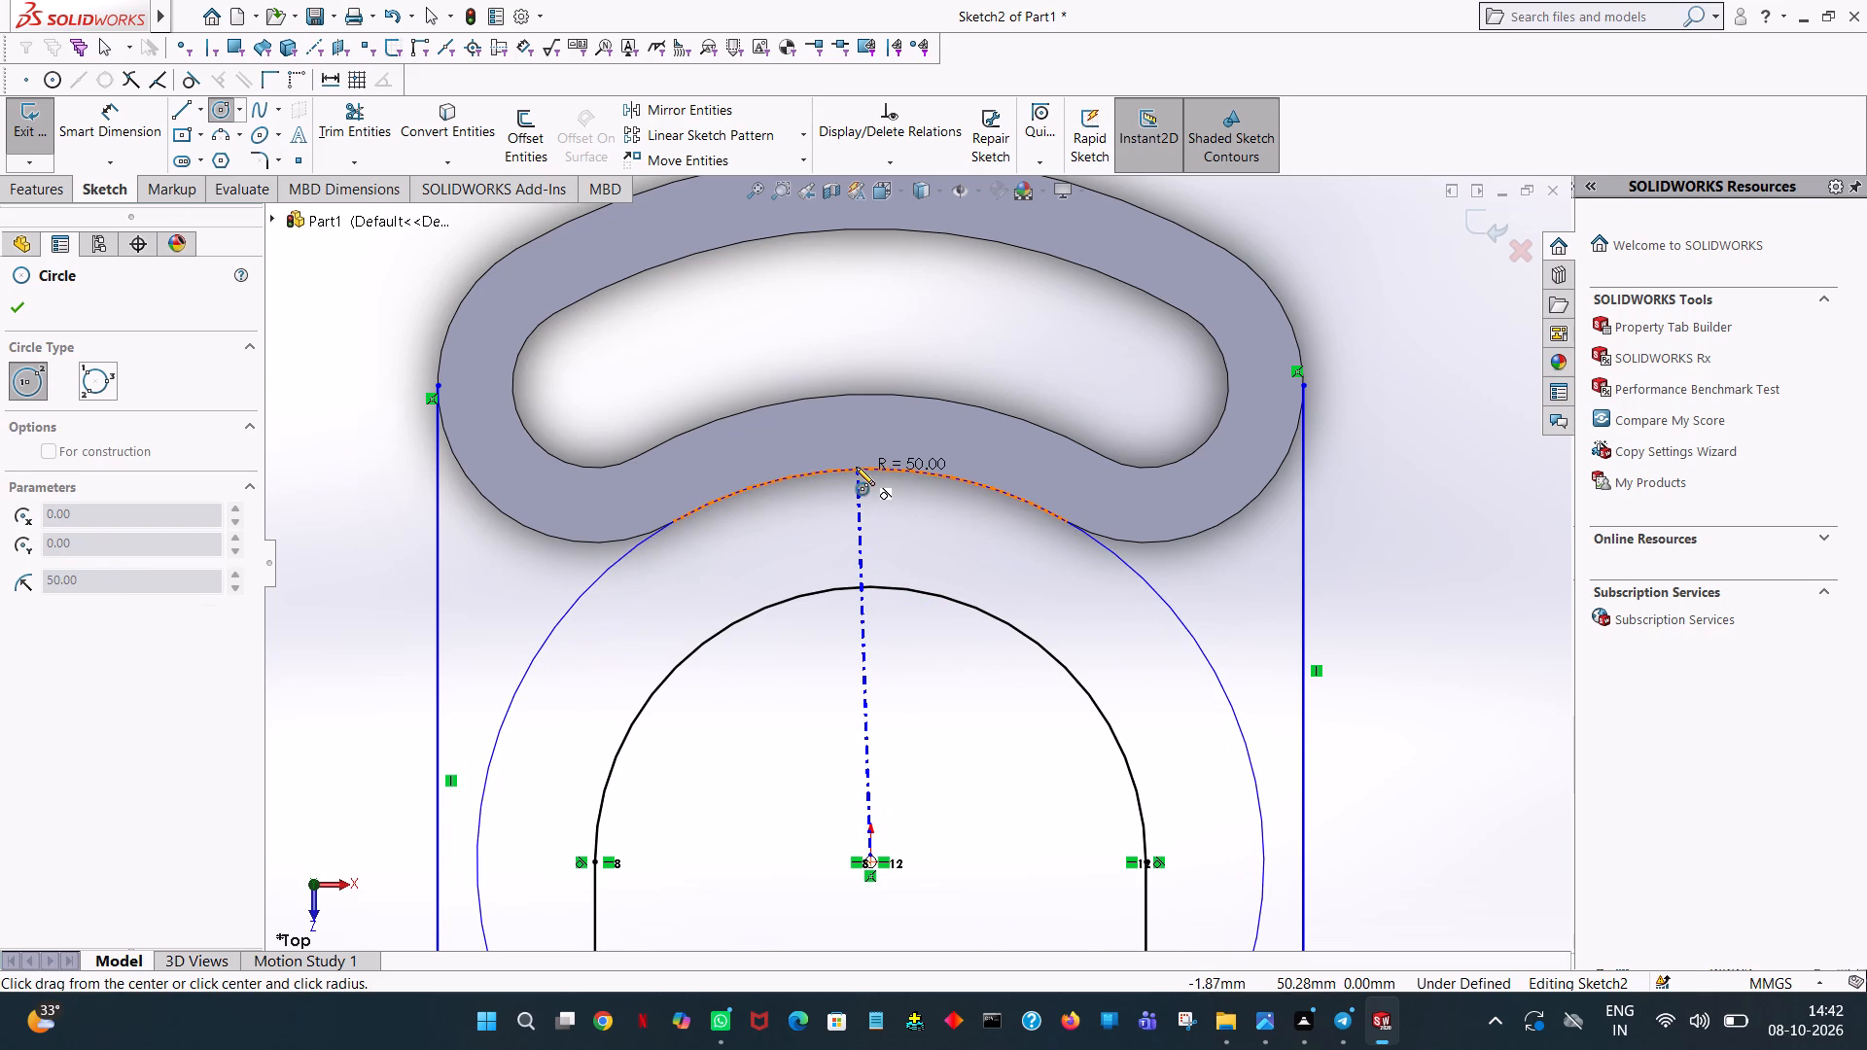
click(856, 467)
right_click(856, 467)
click(900, 484)
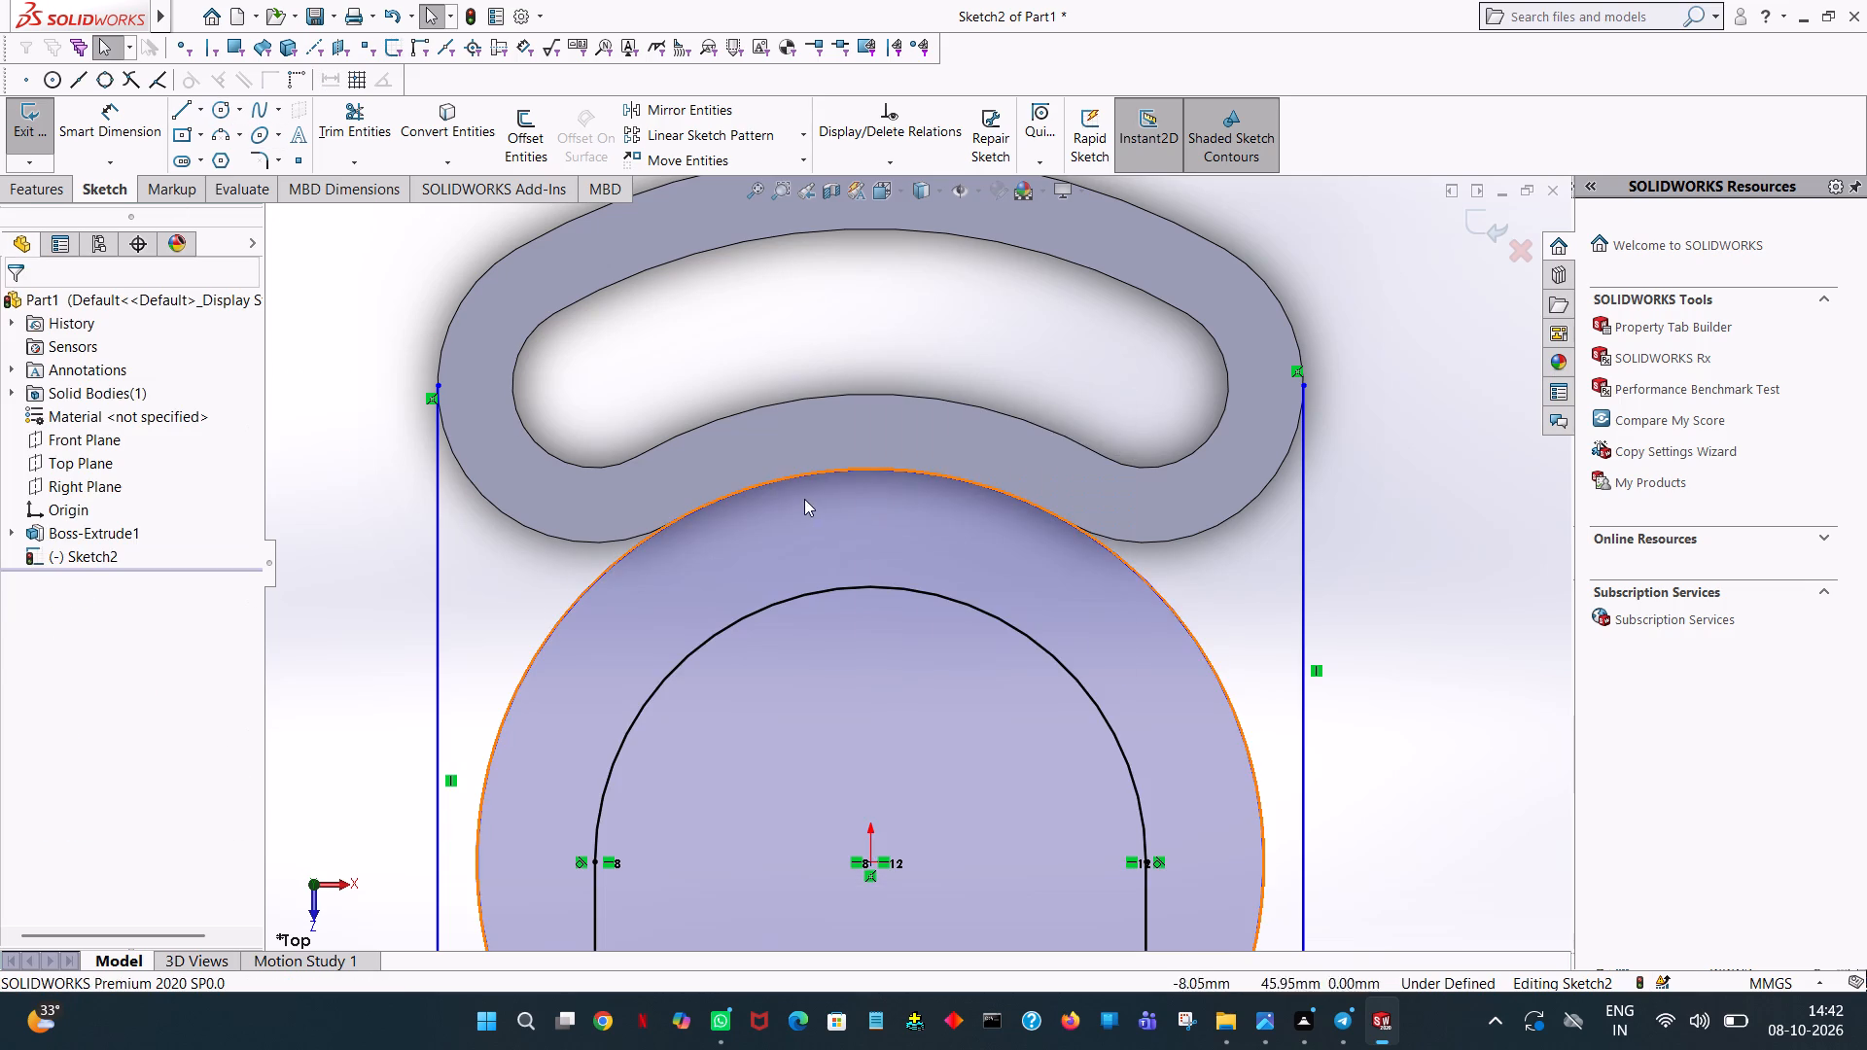
Sketch a 20 mm radius, 120° three-point arc along the slot's right outer end, from the right vertical line's top to the 50 mm radius circle.
click(219, 141)
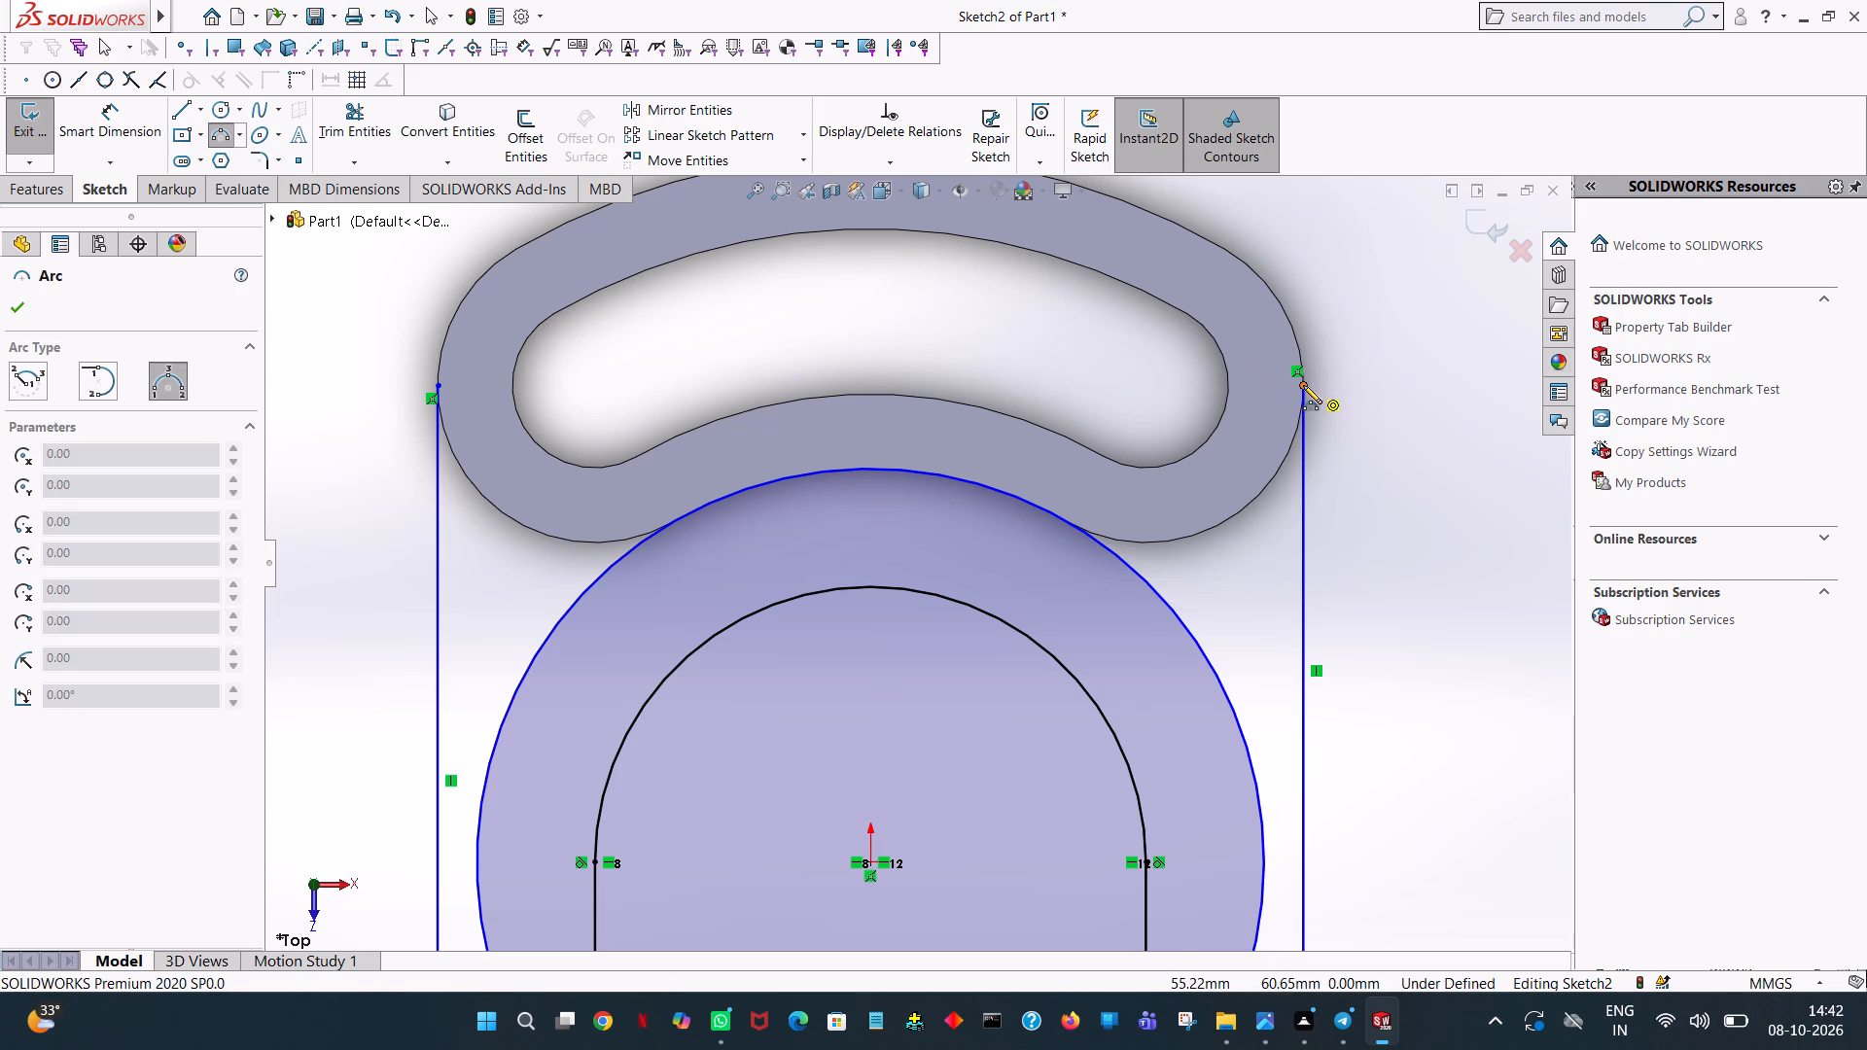
click(1303, 385)
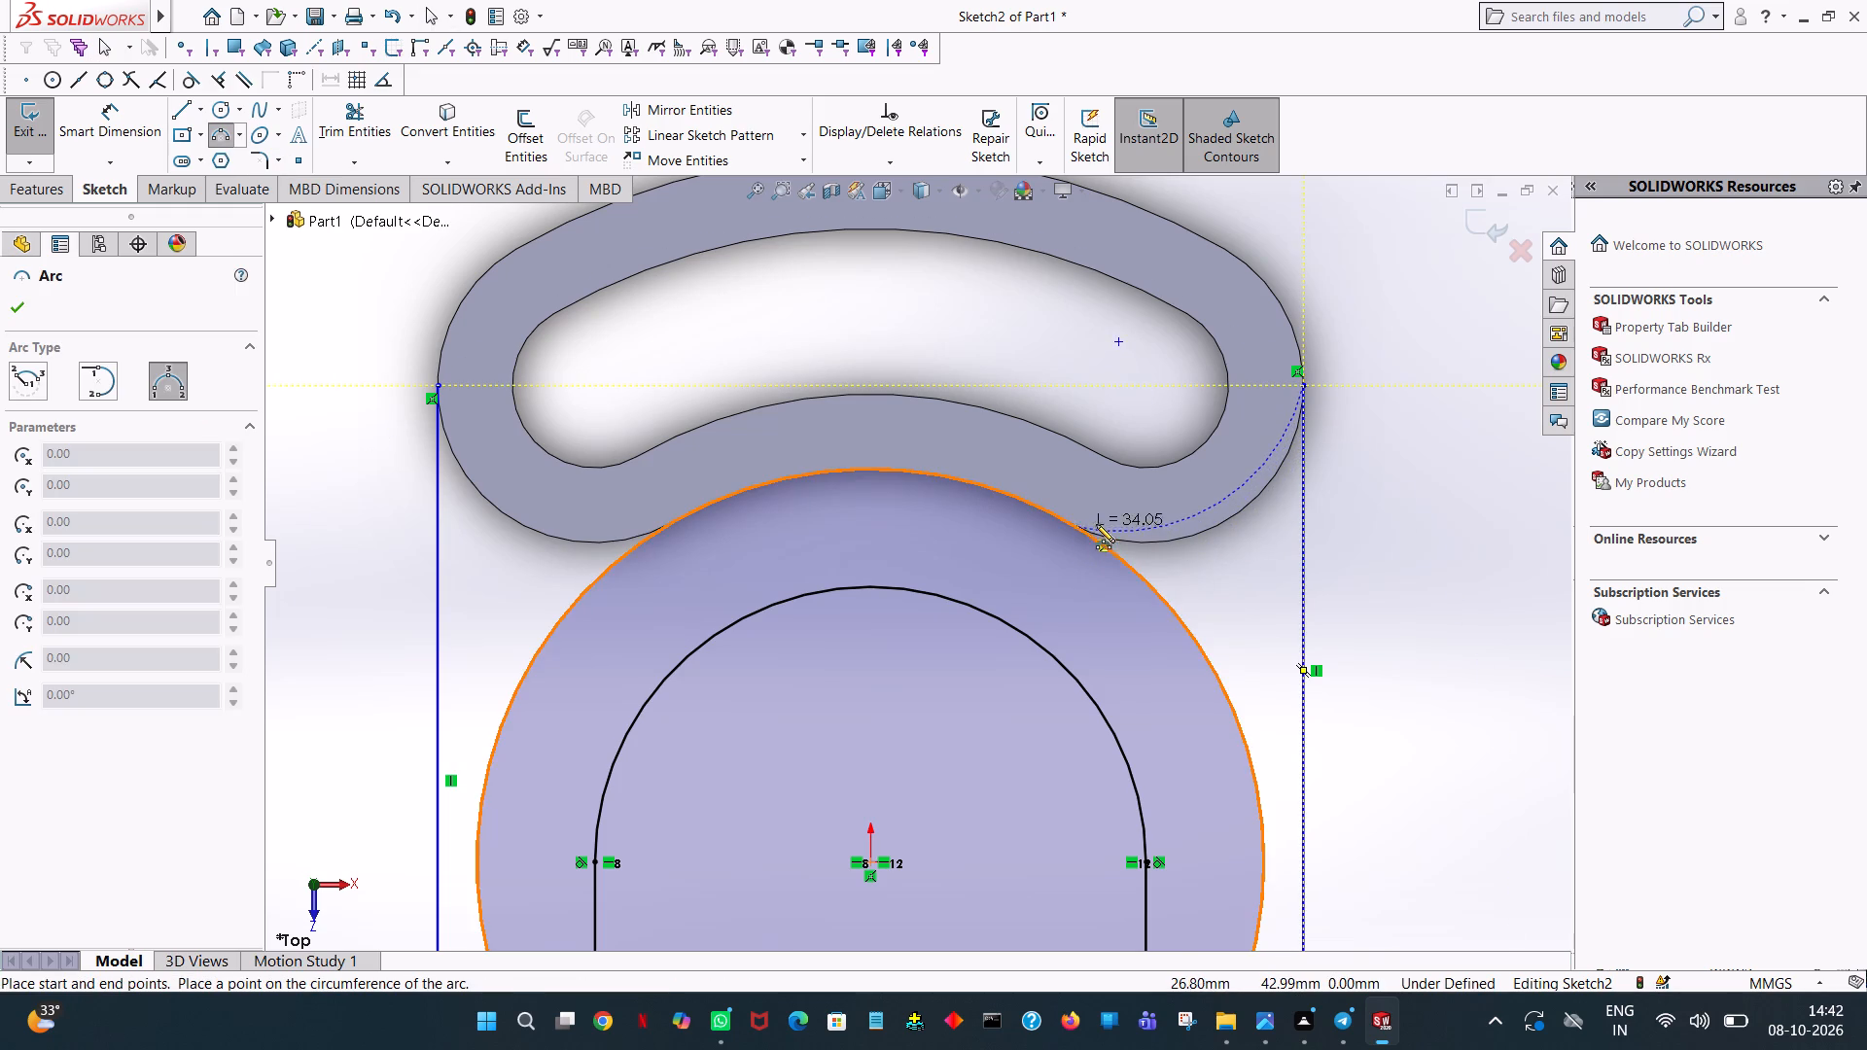
click(1068, 520)
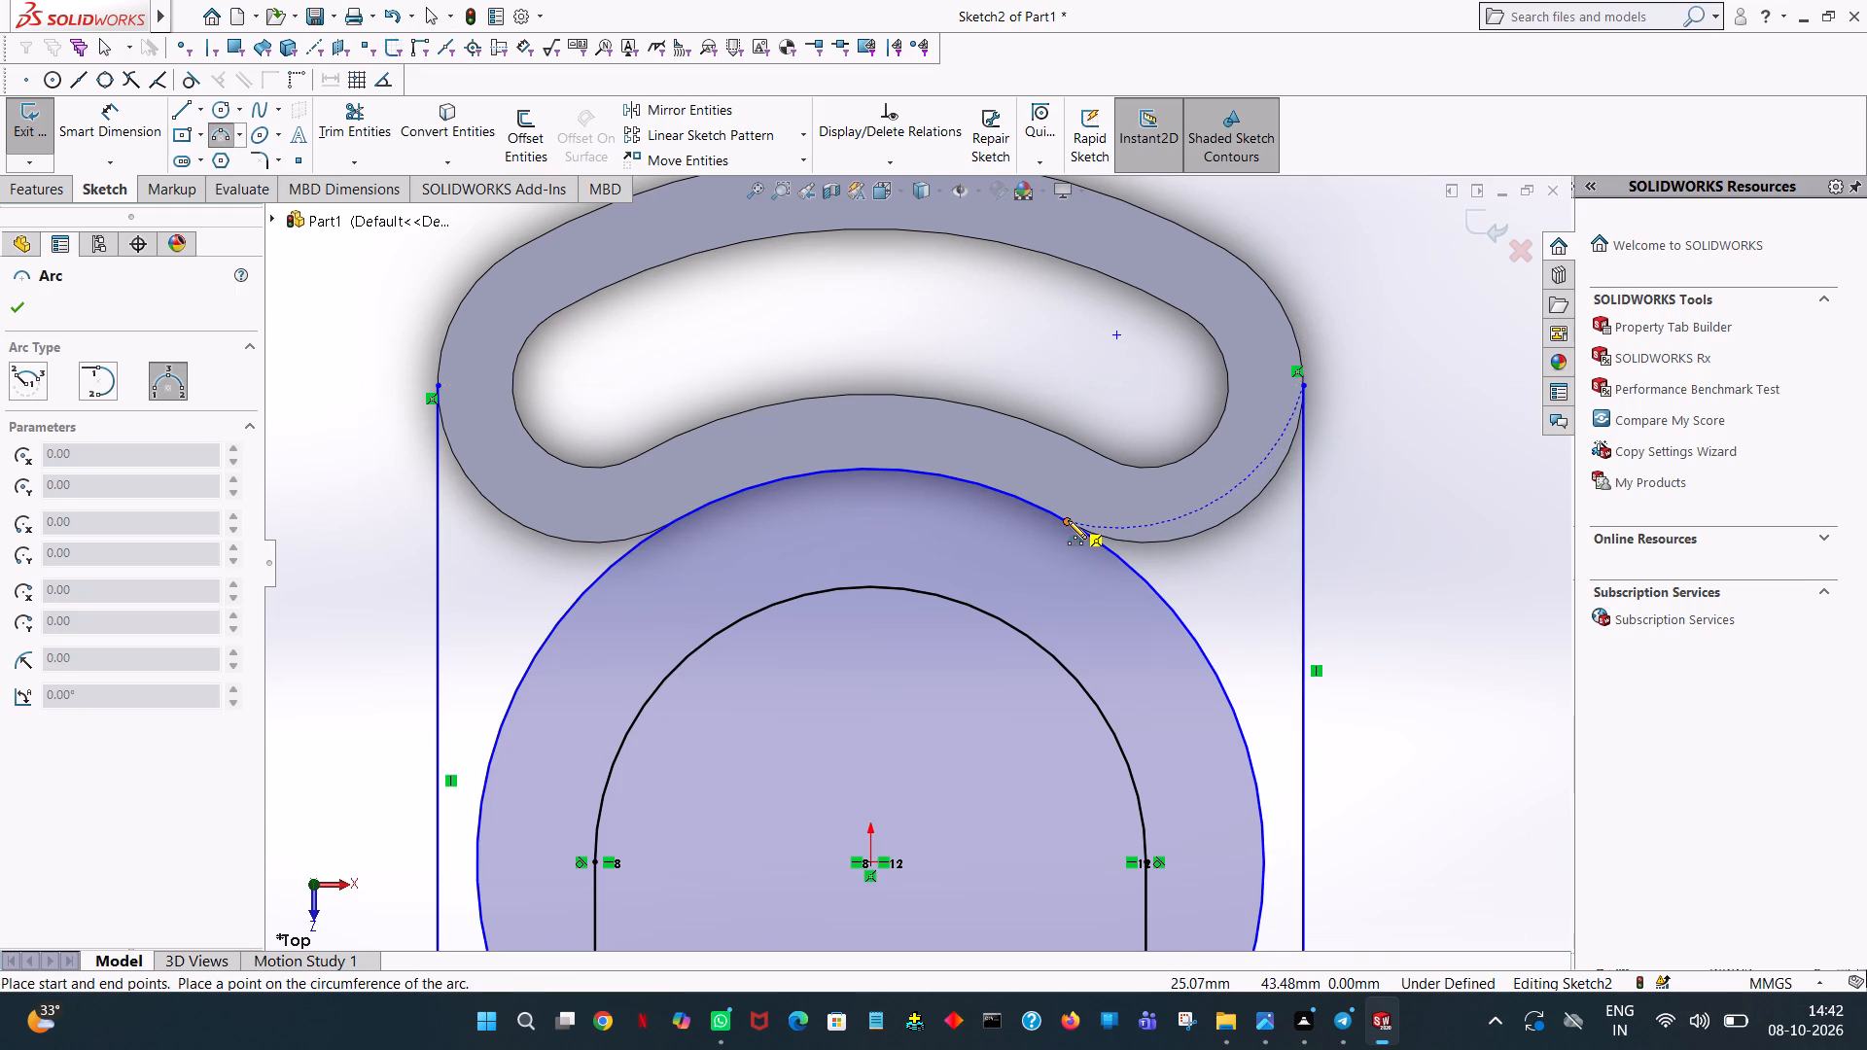
click(1241, 515)
right_click(1241, 515)
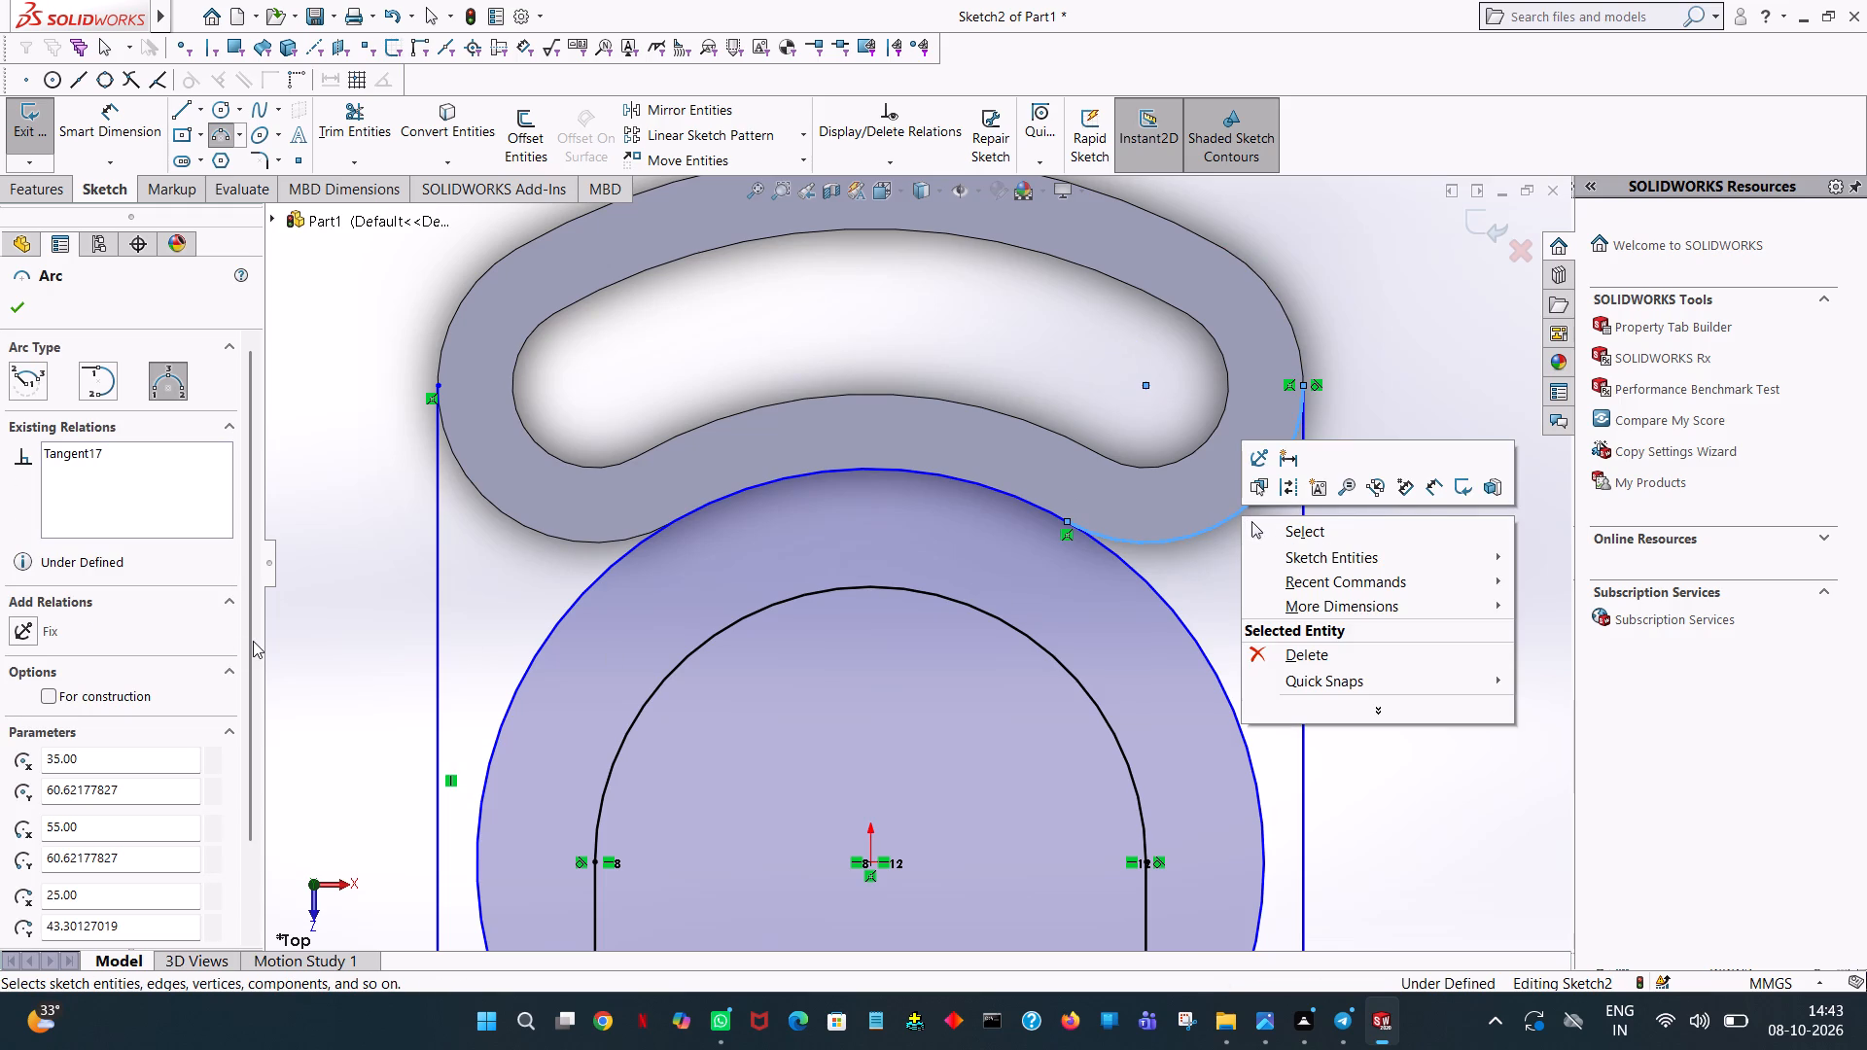
drag(253, 641, 254, 724)
drag(249, 714, 270, 855)
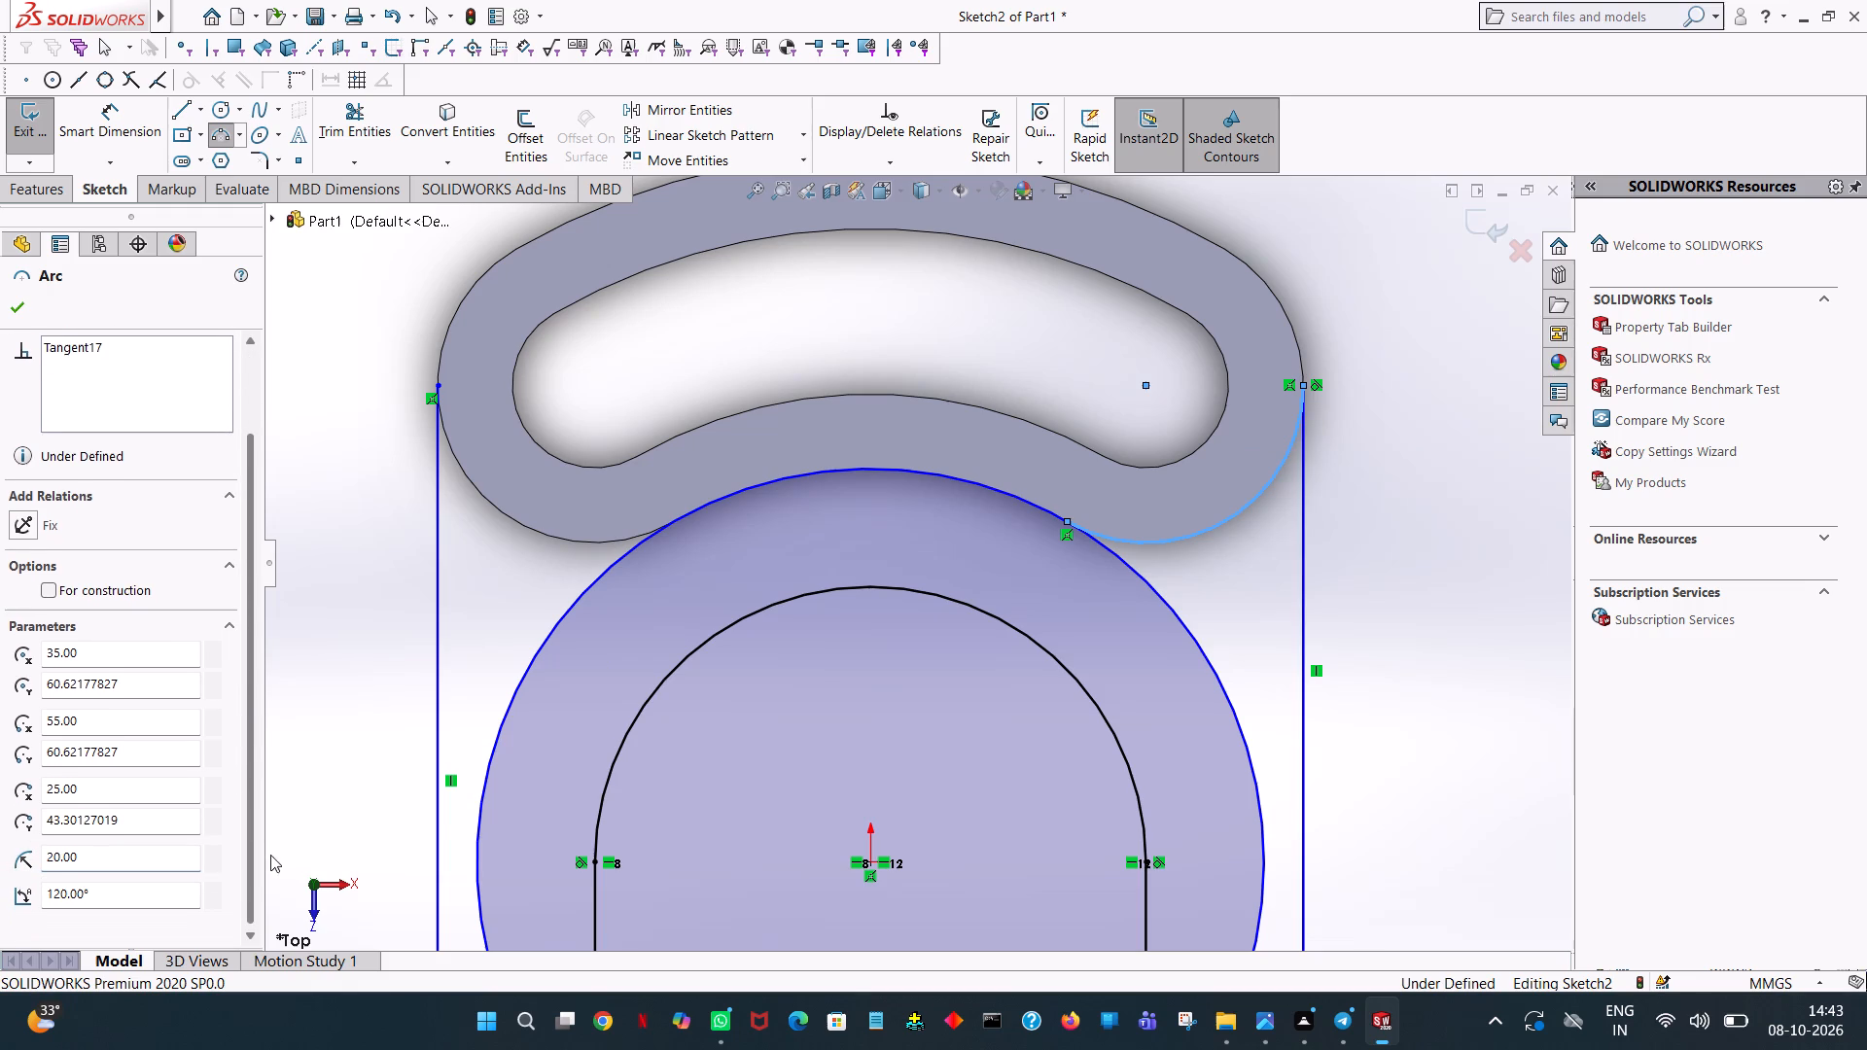
drag(270, 855, 270, 861)
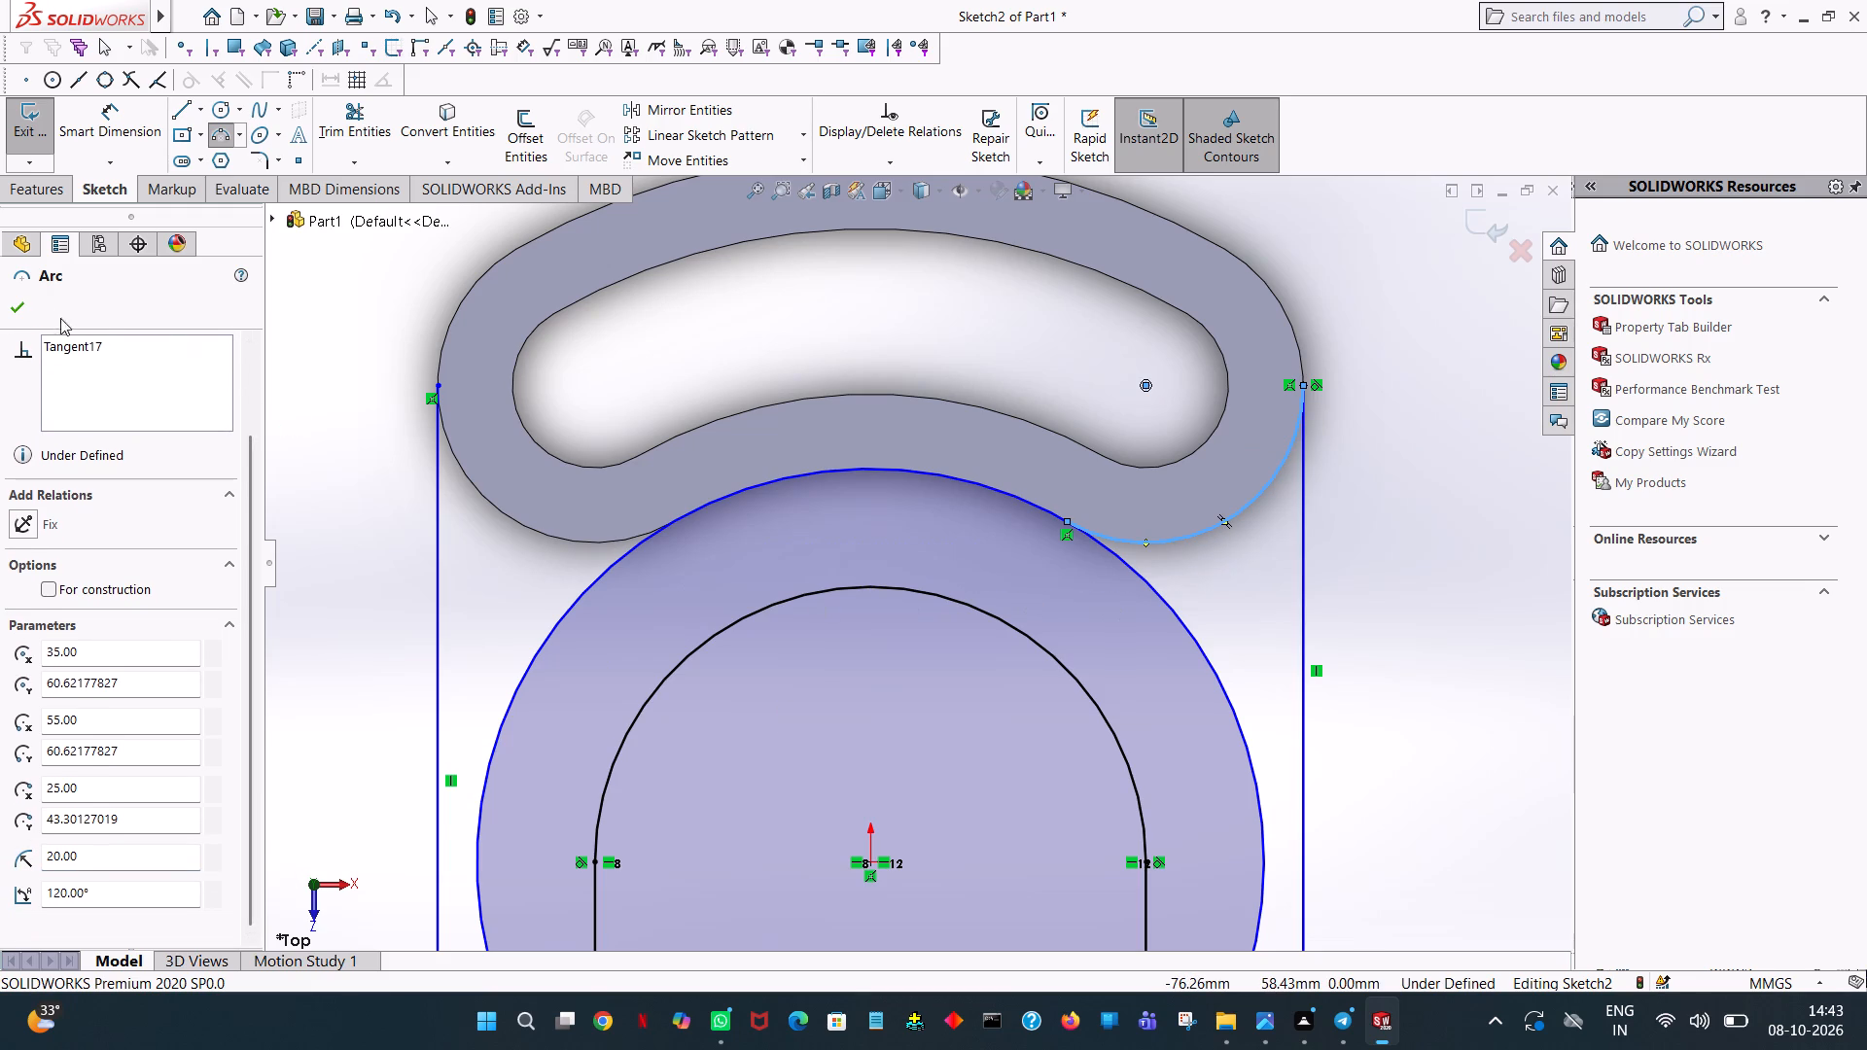
Sketch a 20 mm radius, 120° three-point arc along the slot's left outer end, from the left vertical line's top to the 50 mm radius circle.
click(11, 295)
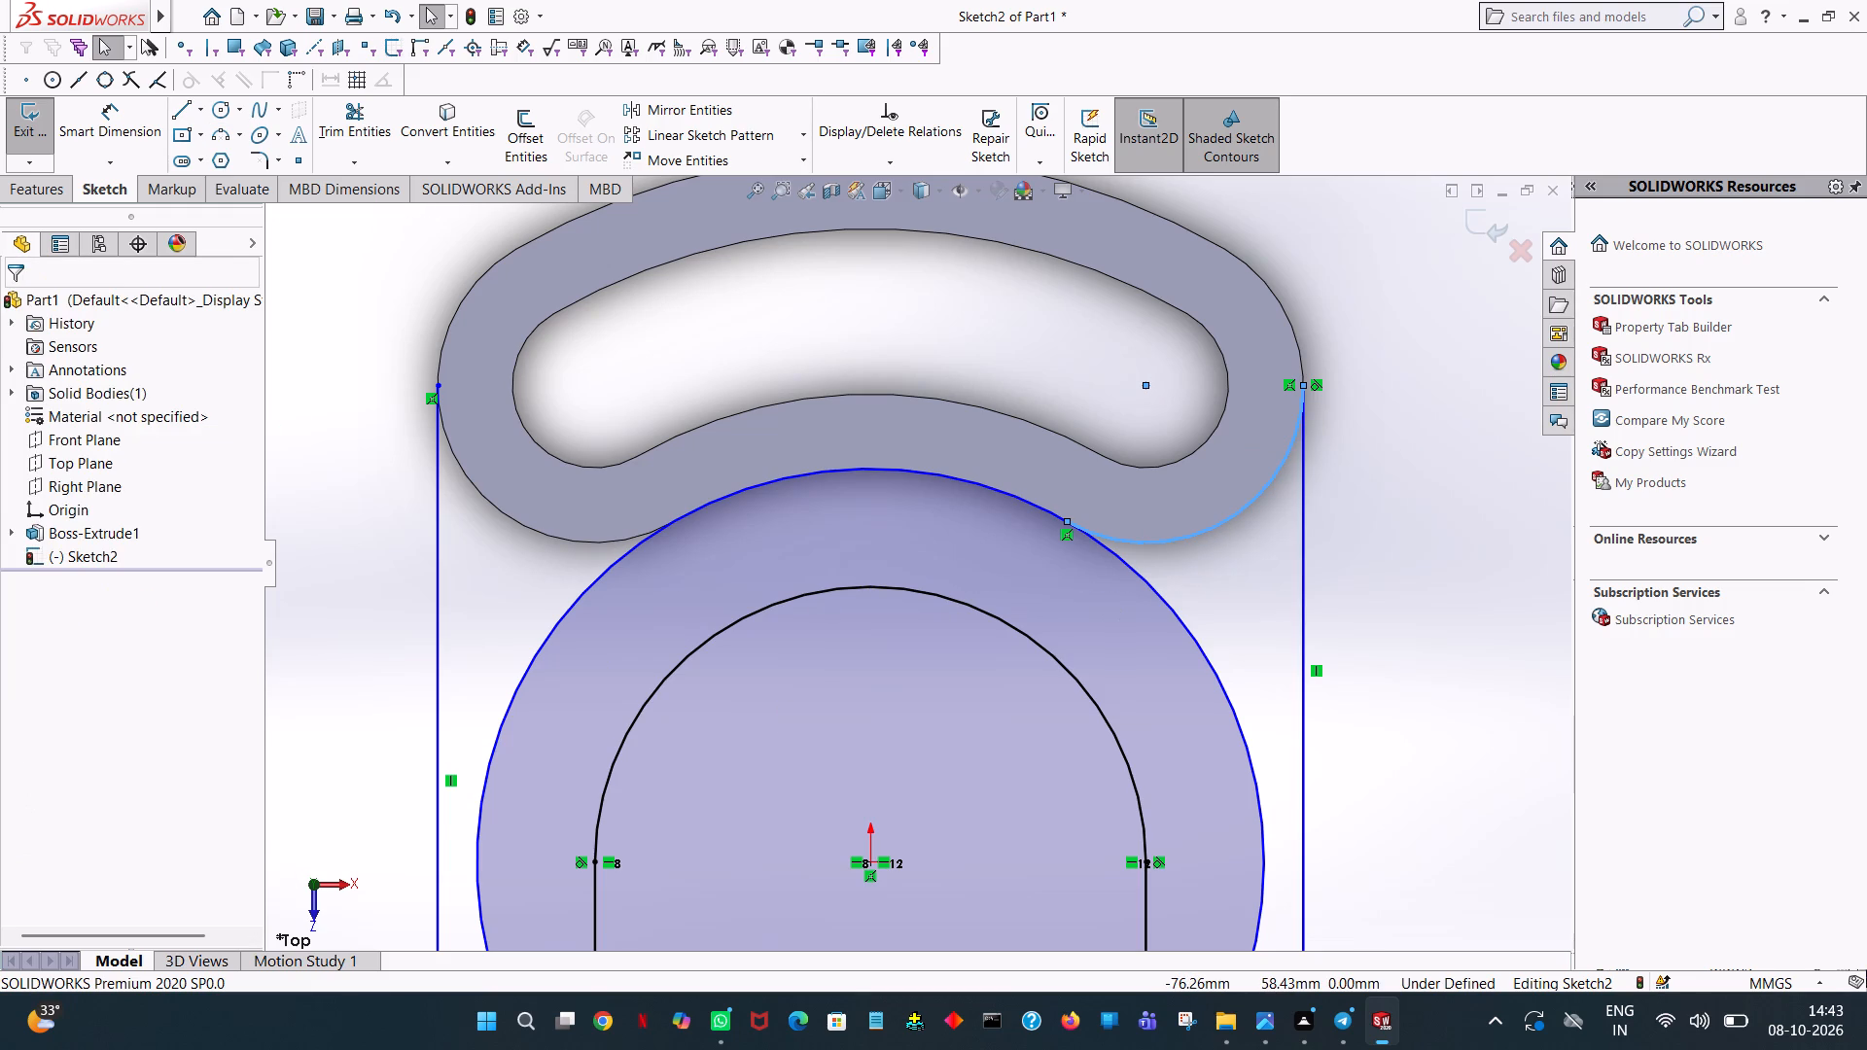
click(1319, 278)
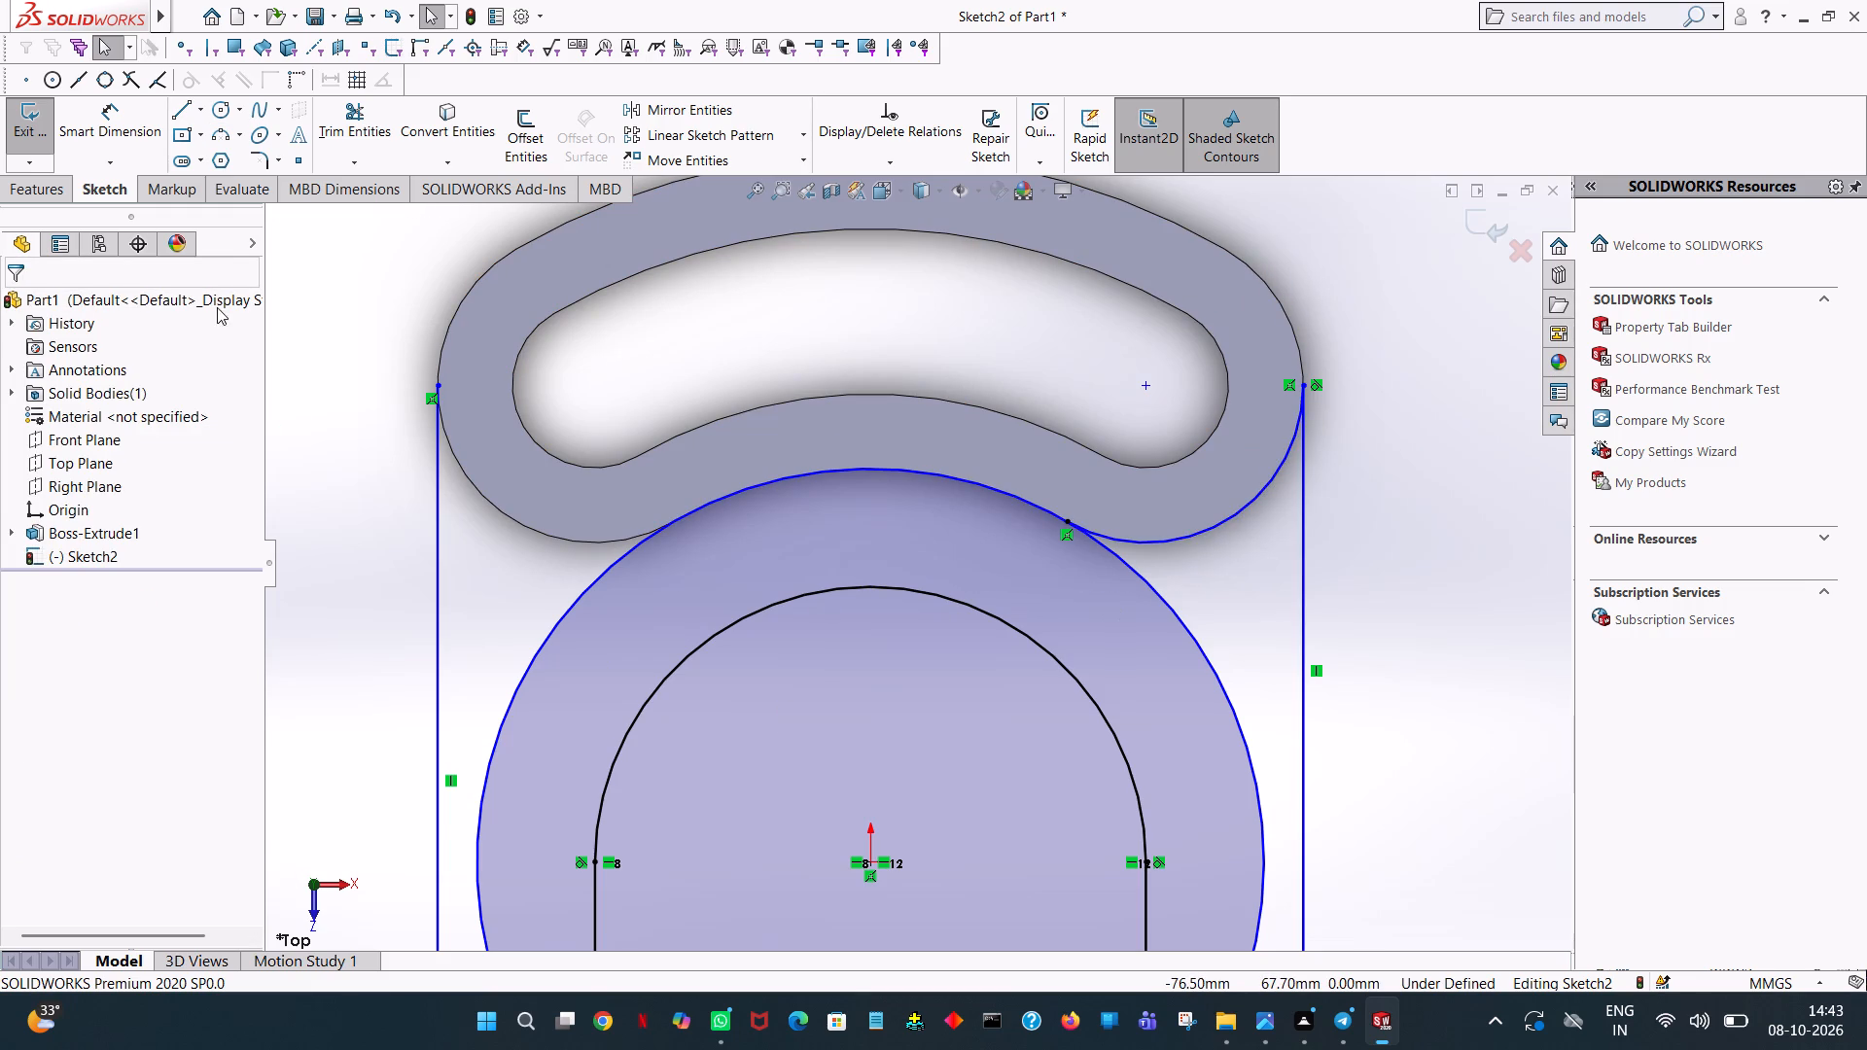
click(214, 136)
click(433, 380)
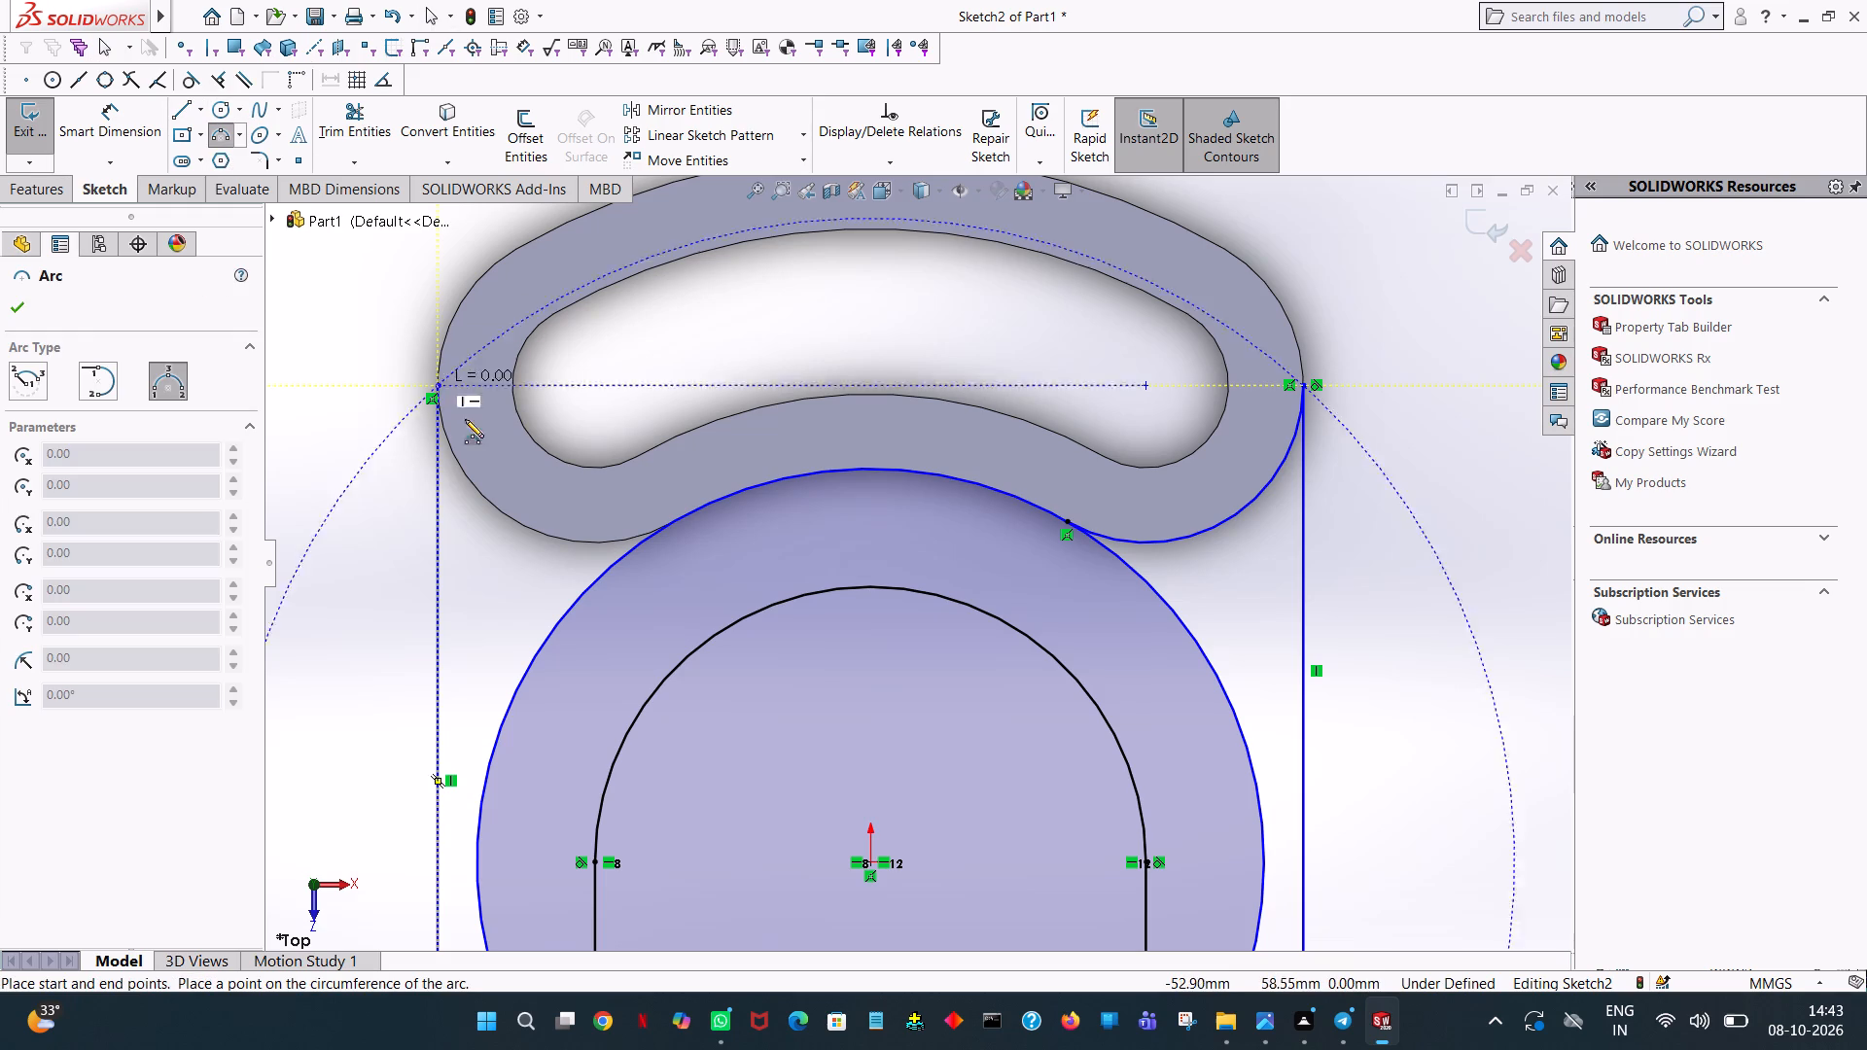
click(675, 523)
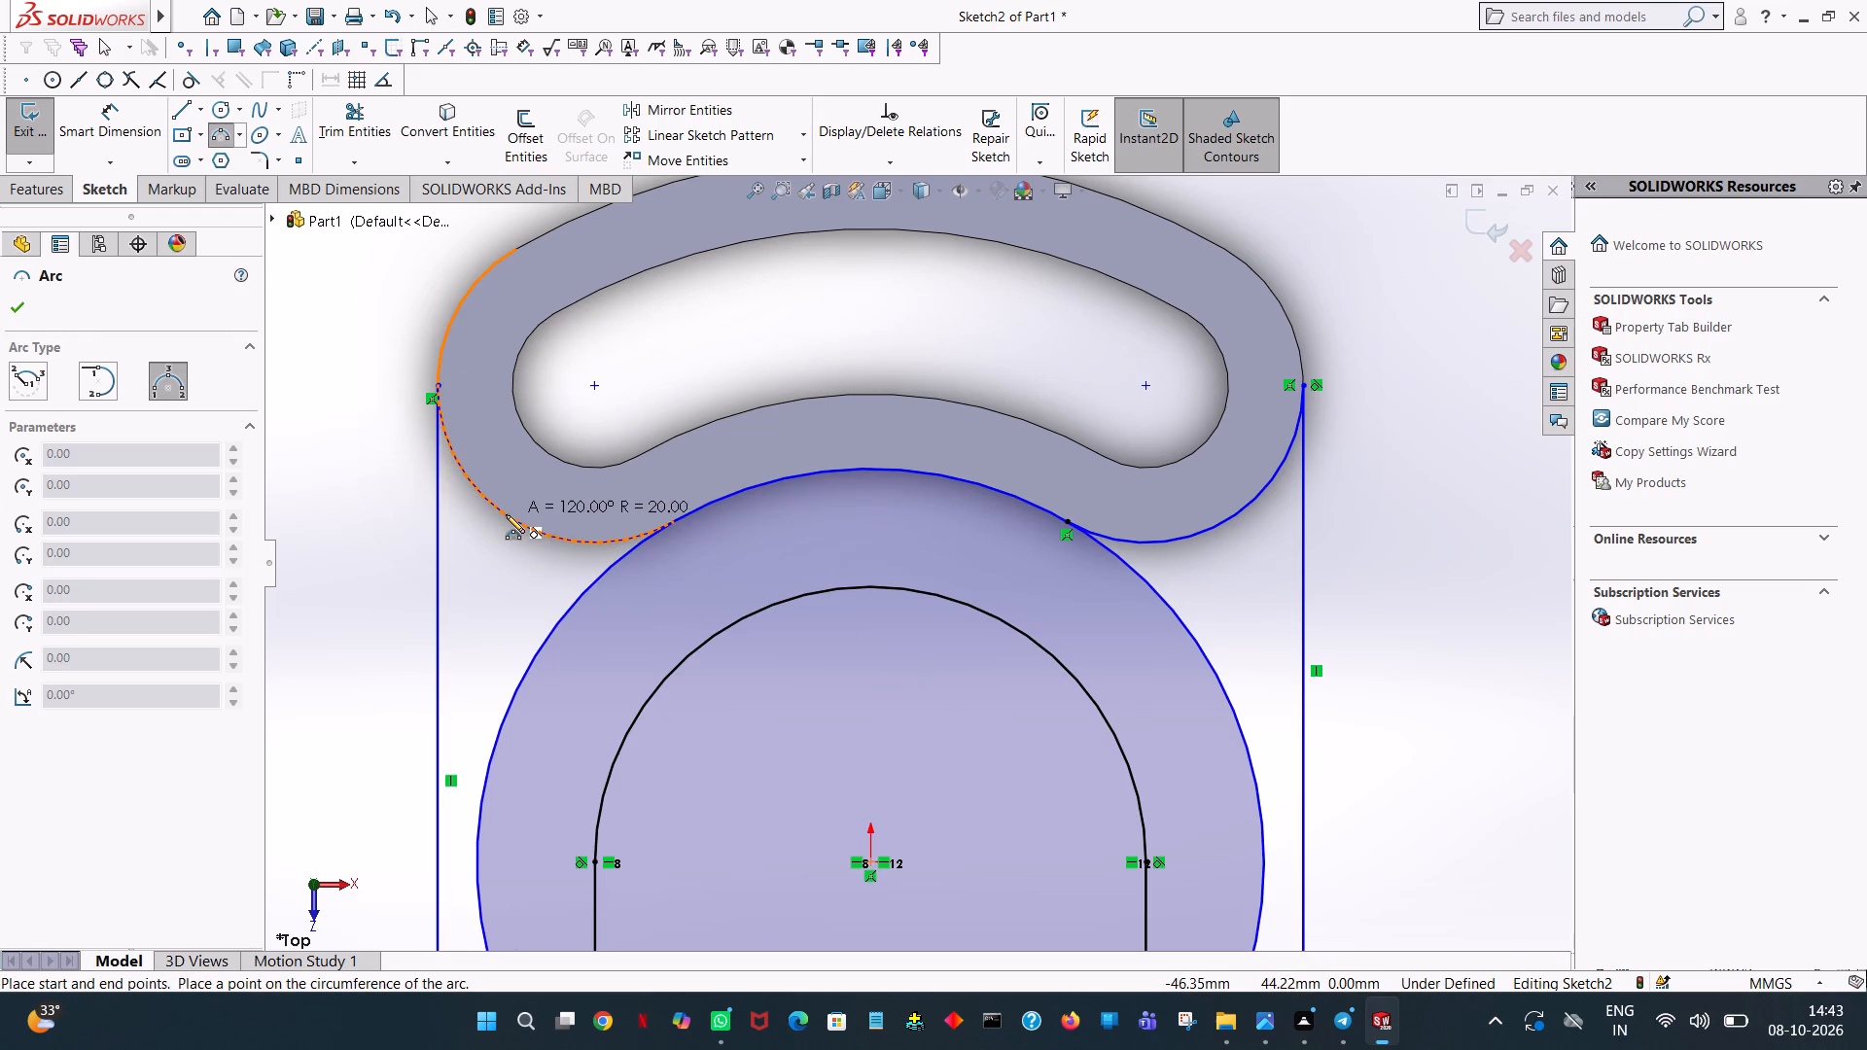
click(506, 514)
right_click(506, 514)
click(565, 526)
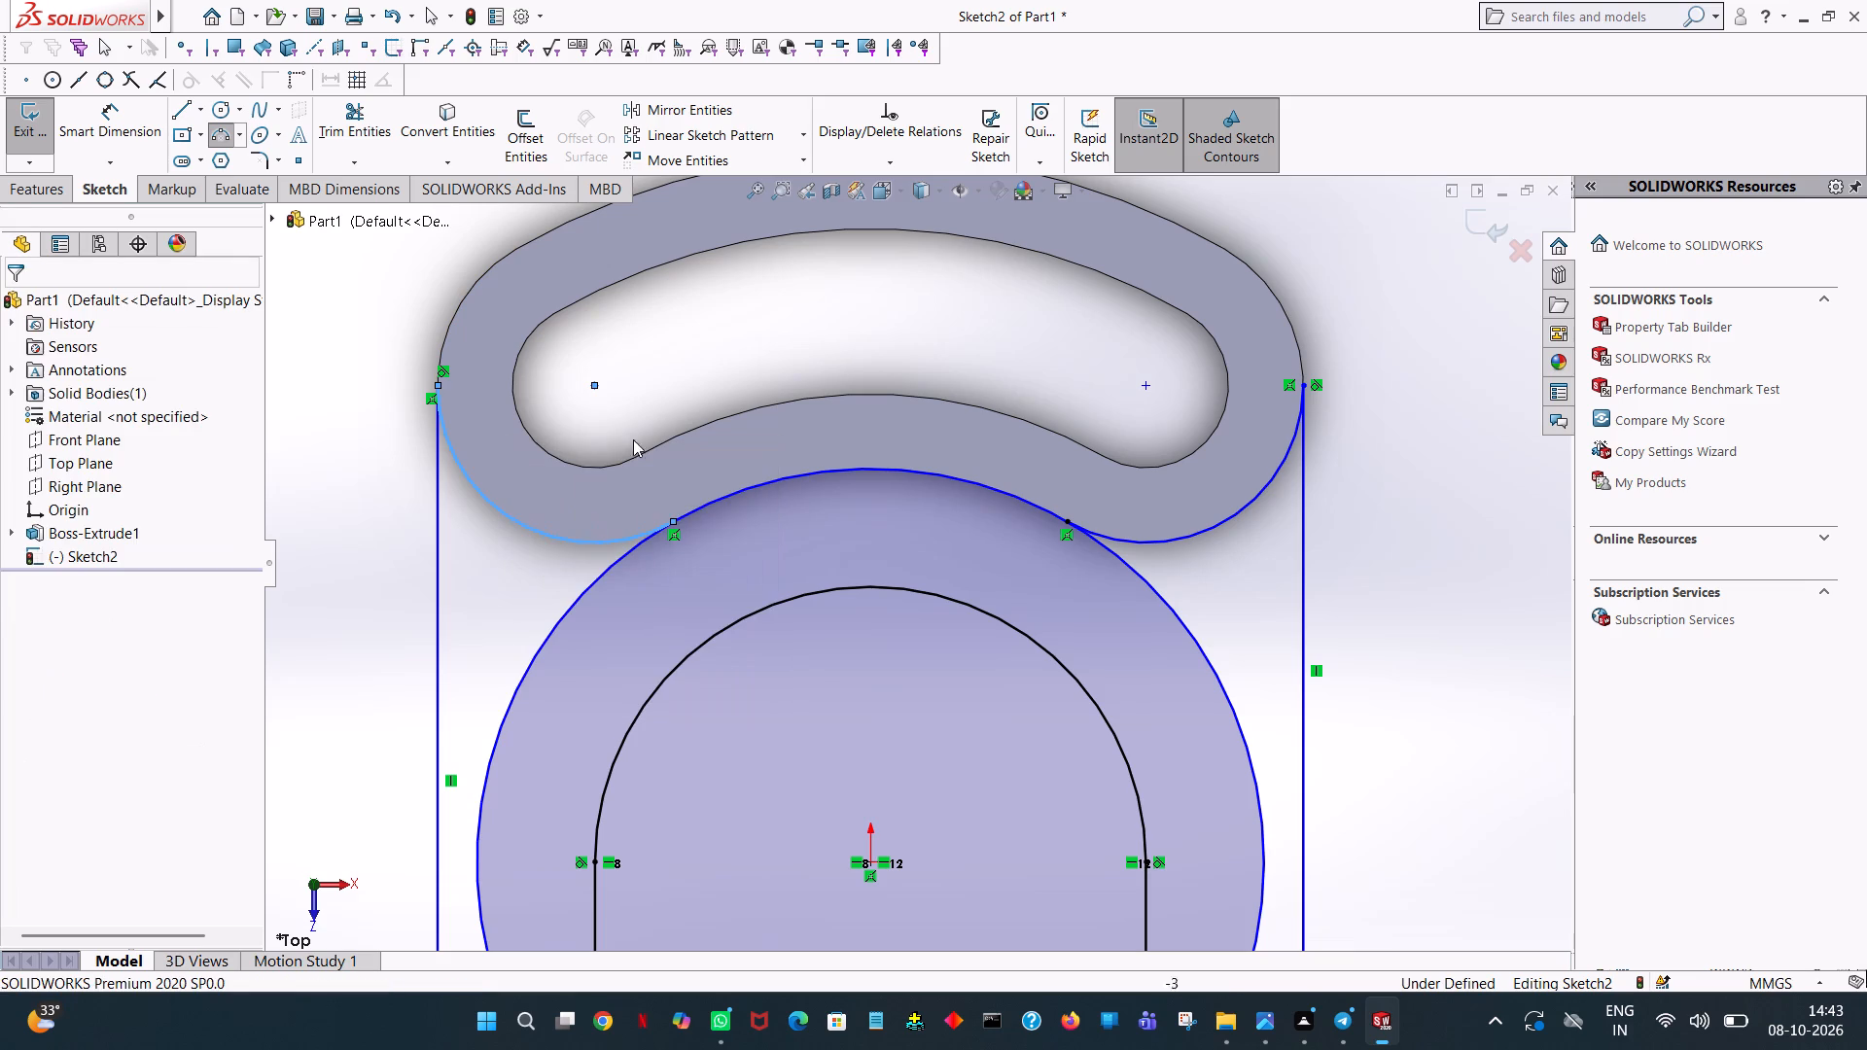
Trim away the 50 mm radius circle's left and right sides and its remaining bottom piece, keeping only the arc along the slot's lower edge.
click(370, 127)
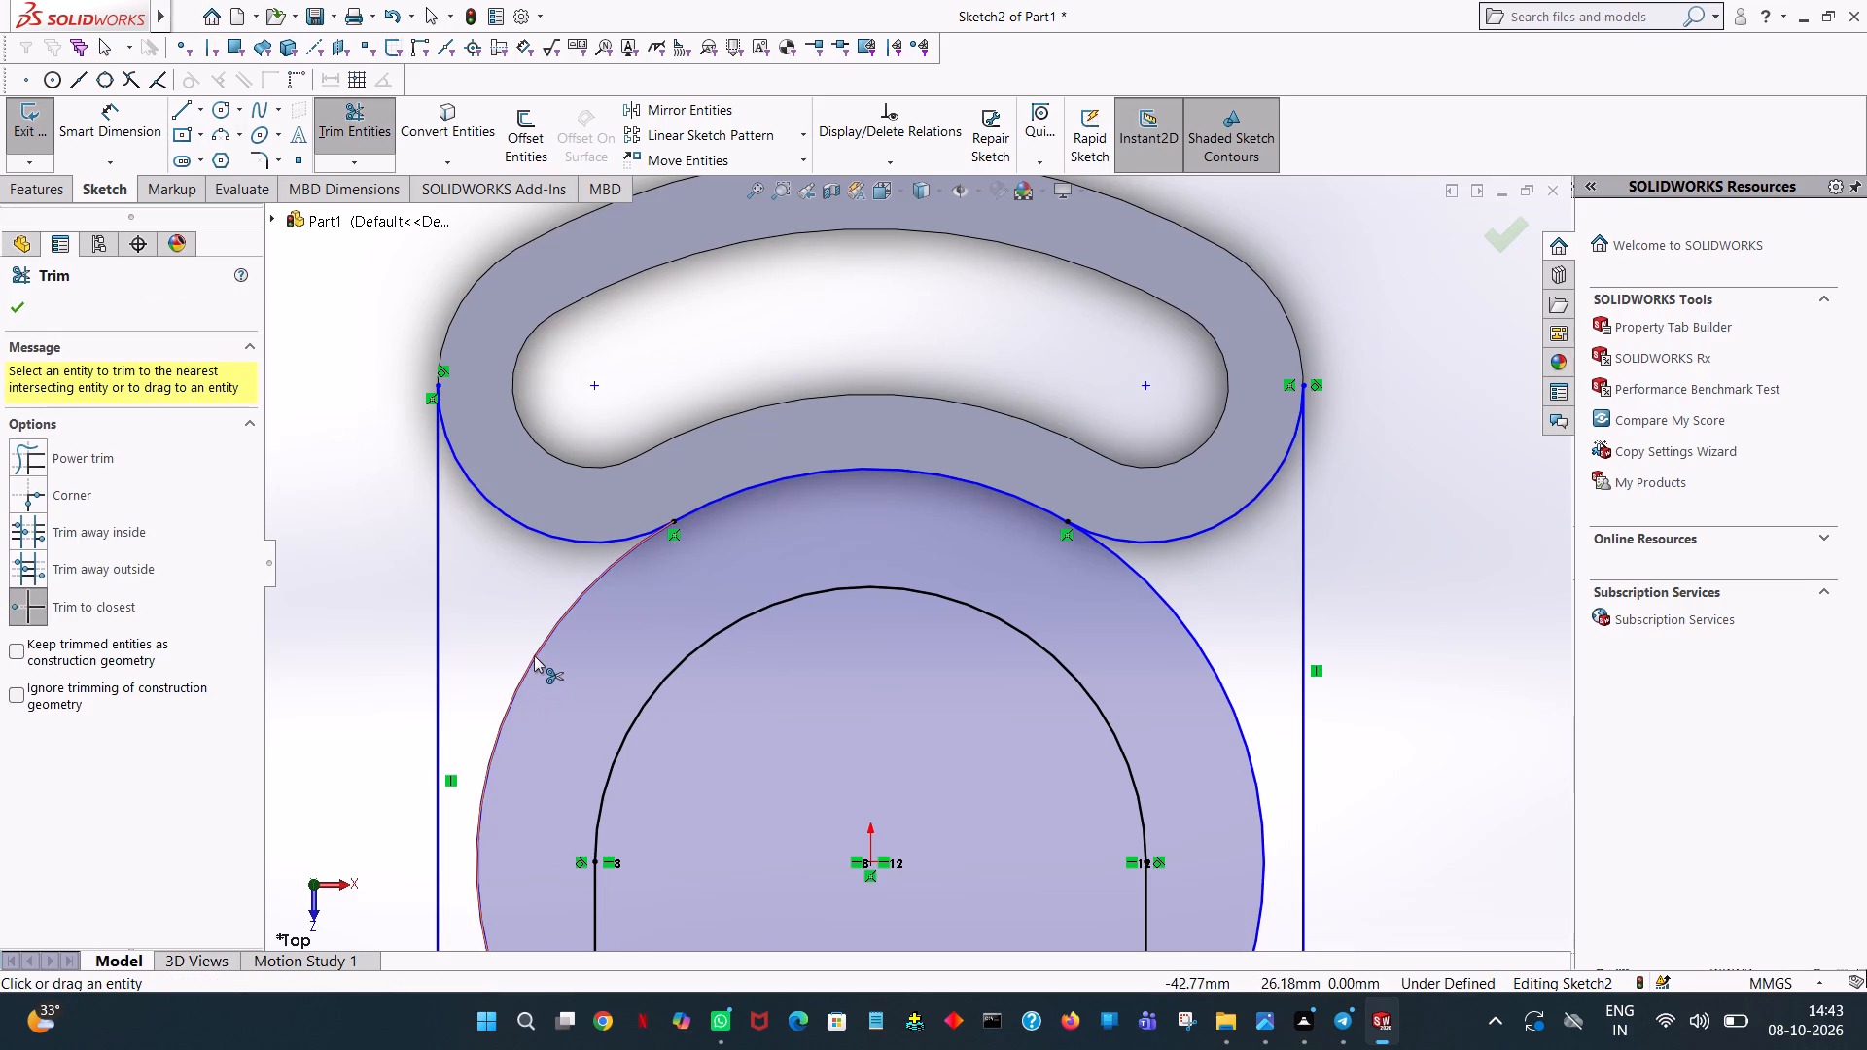
click(534, 653)
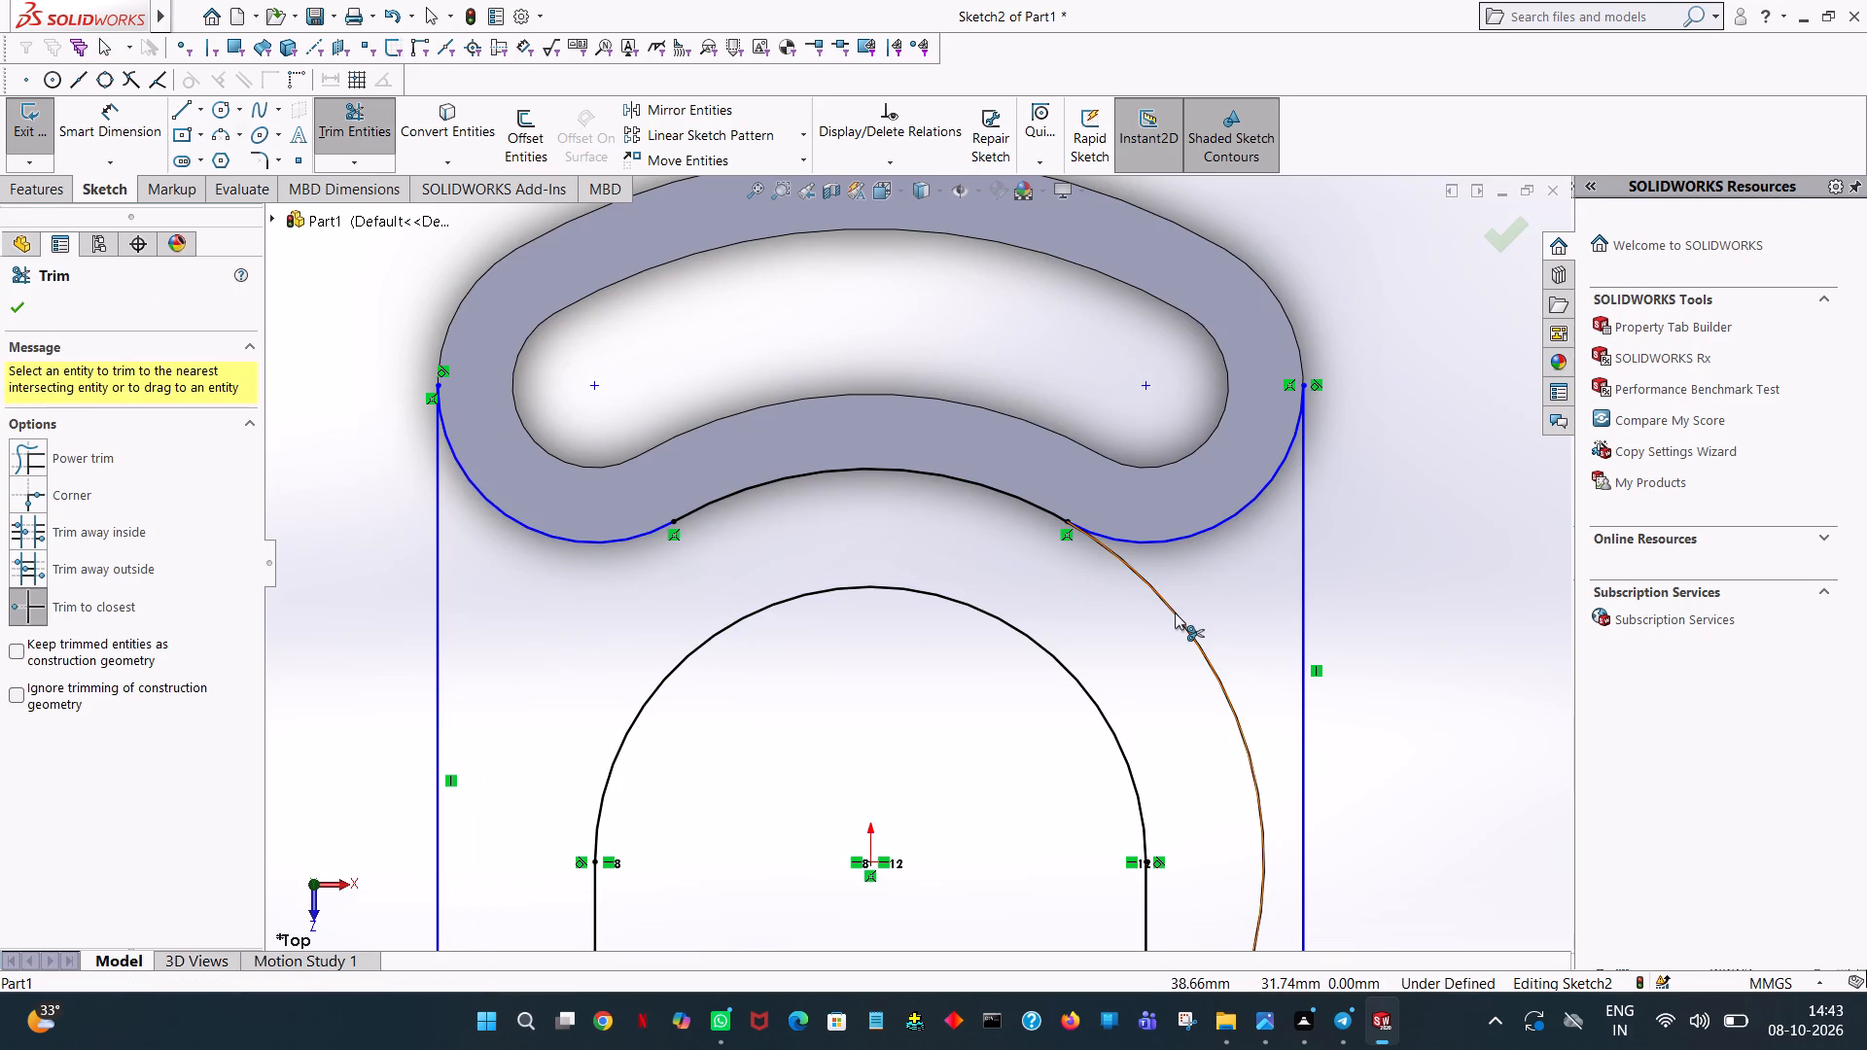
click(1175, 612)
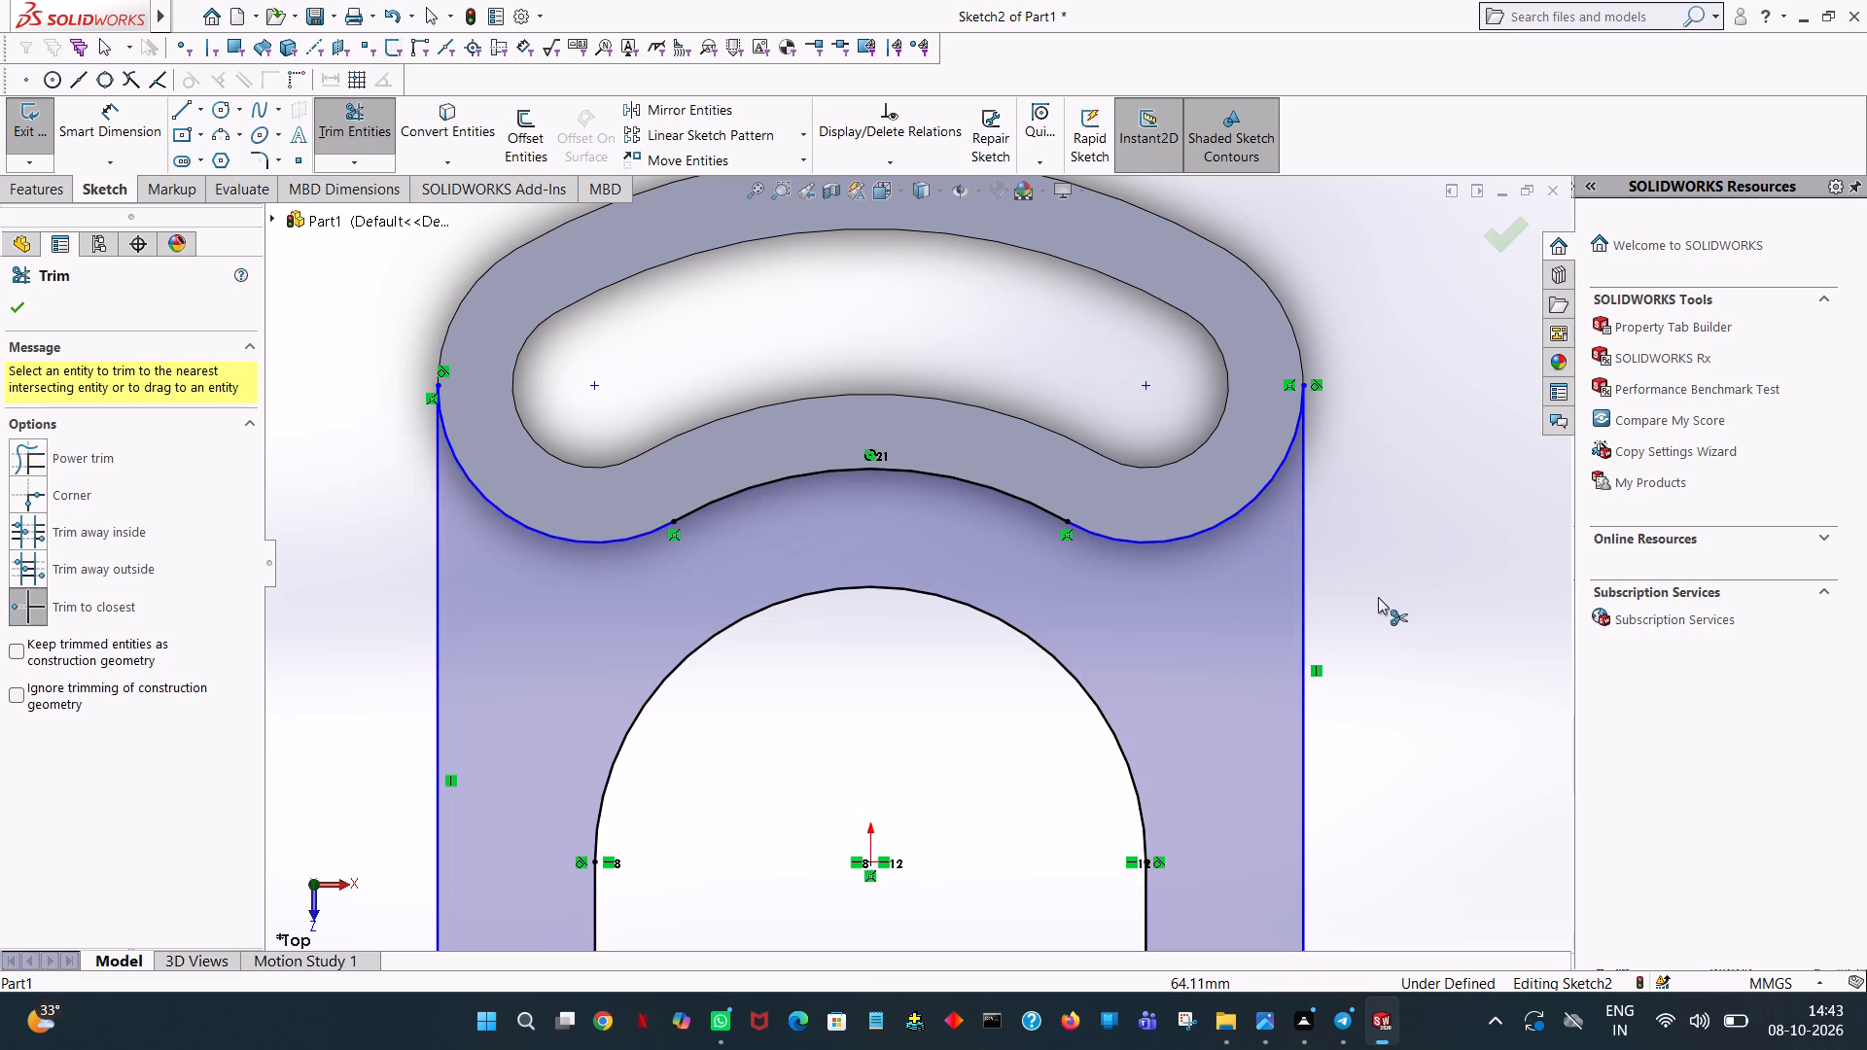
scroll(1380, 597, down, 3)
scroll(1380, 597, up, 8)
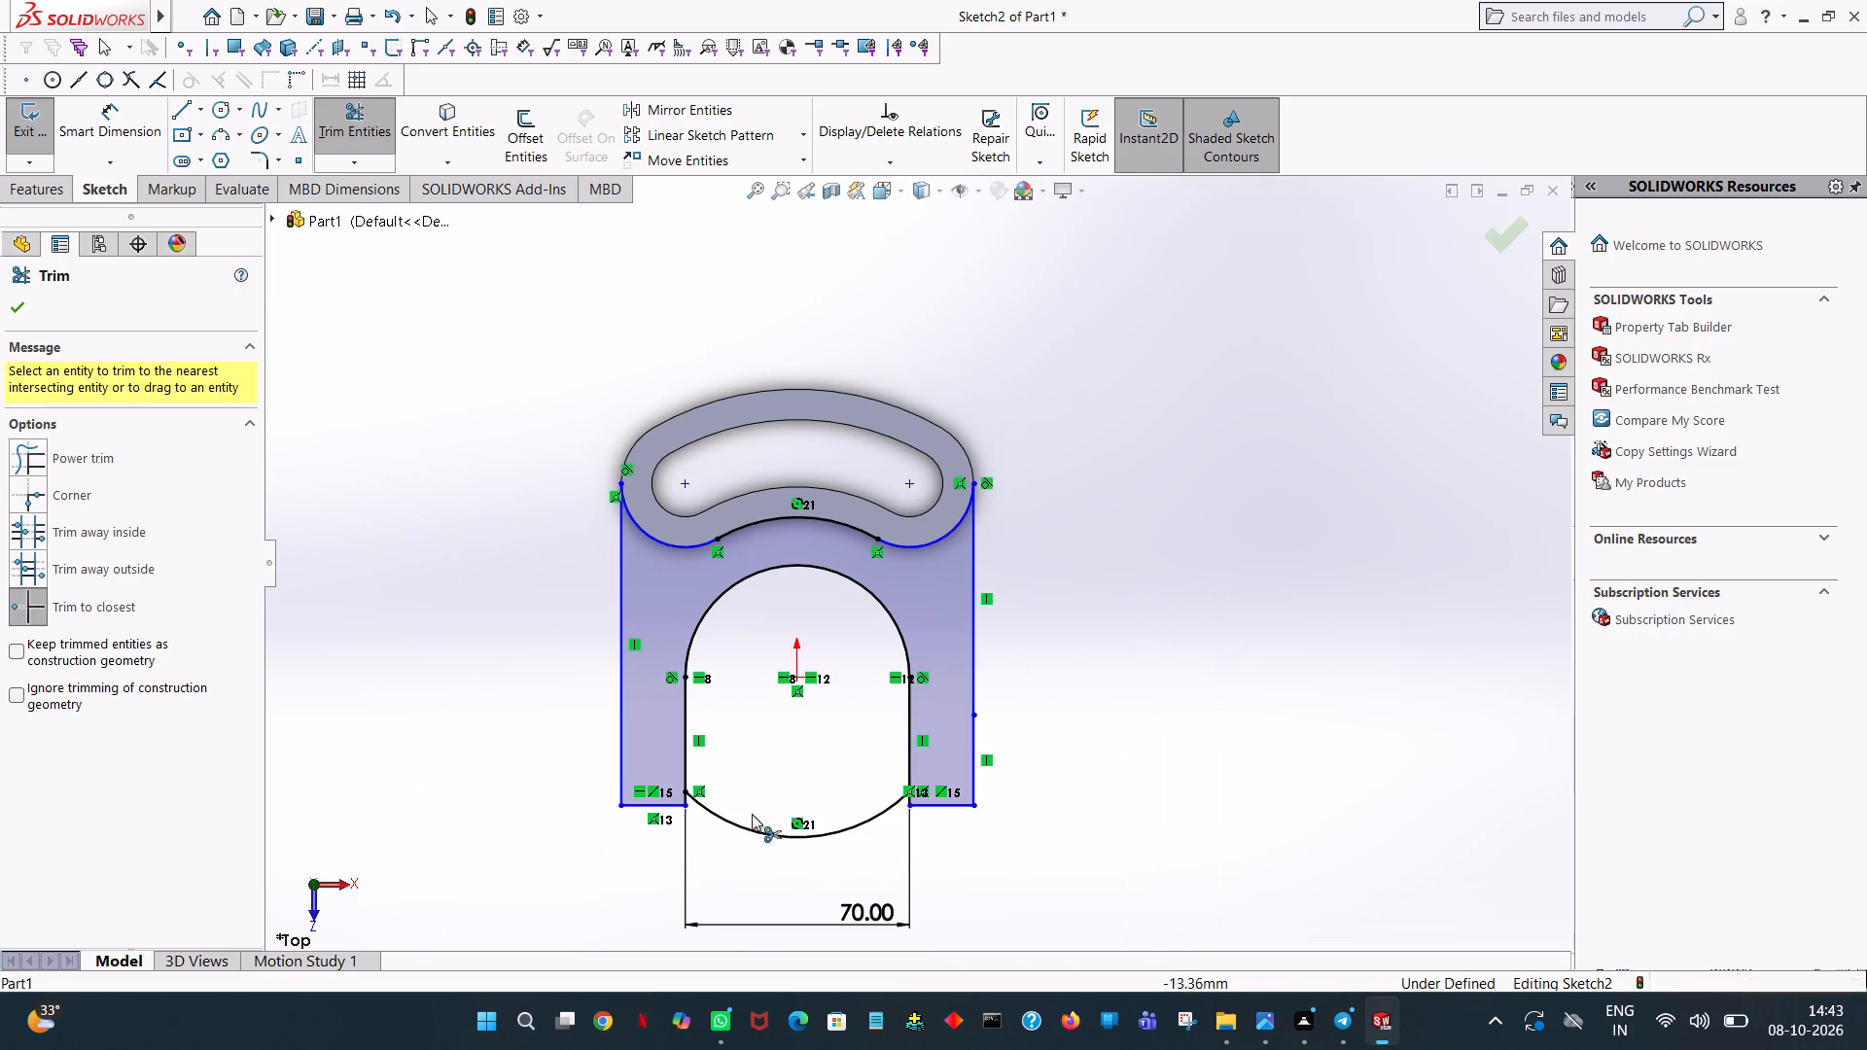
click(754, 831)
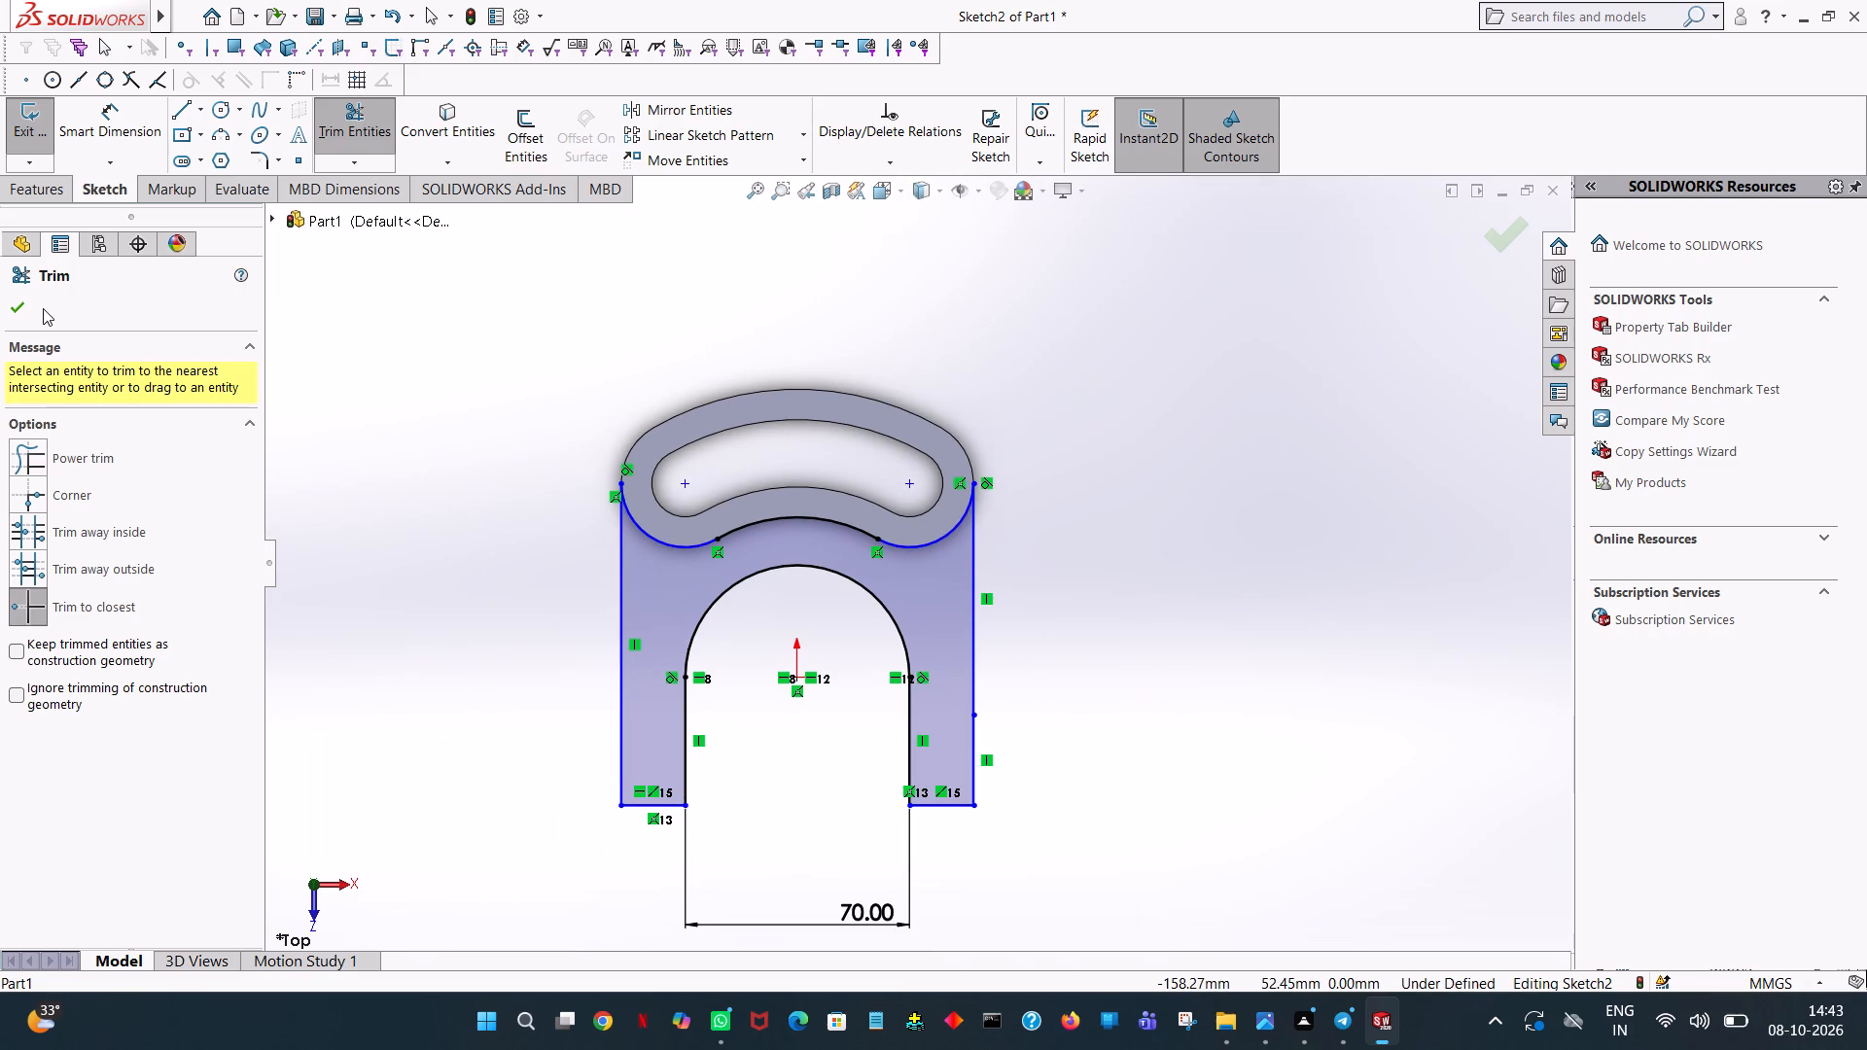
click(22, 314)
Extrude the U-shaped base profile 8 mm as a Mid Plane boss with merged result.
click(34, 190)
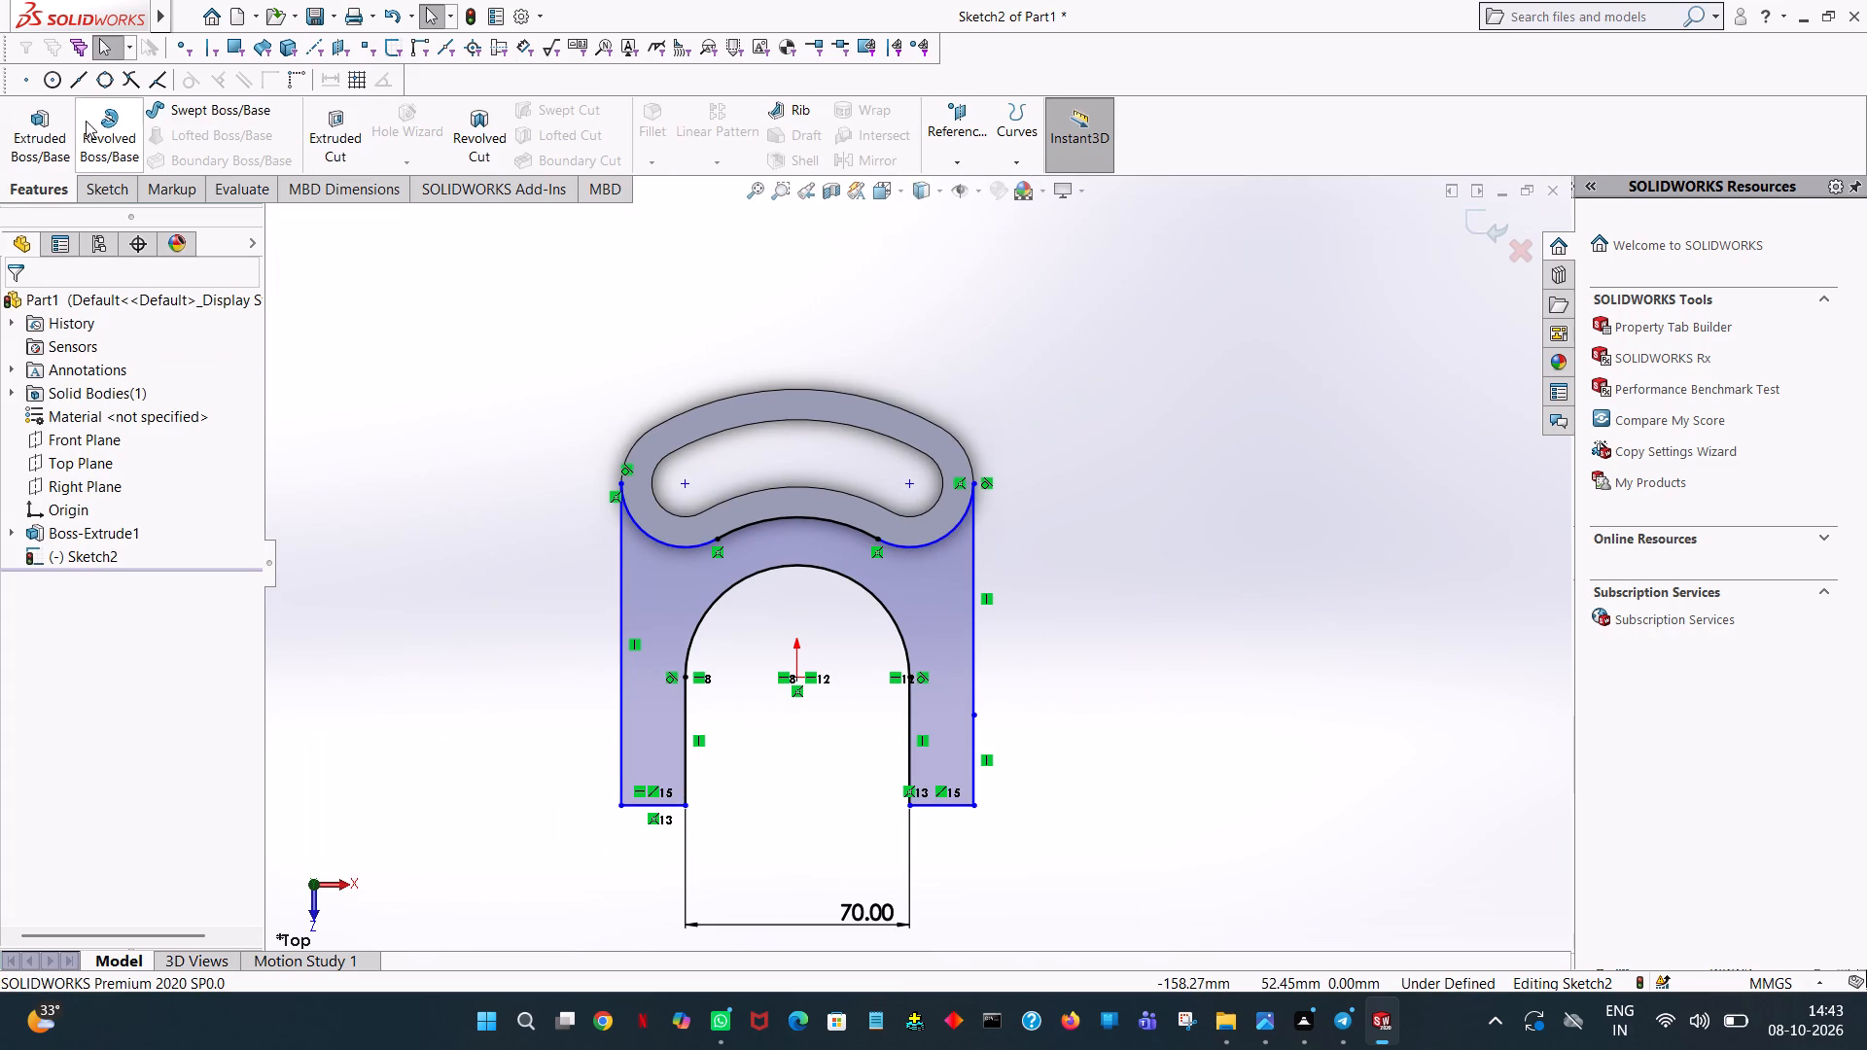
click(39, 144)
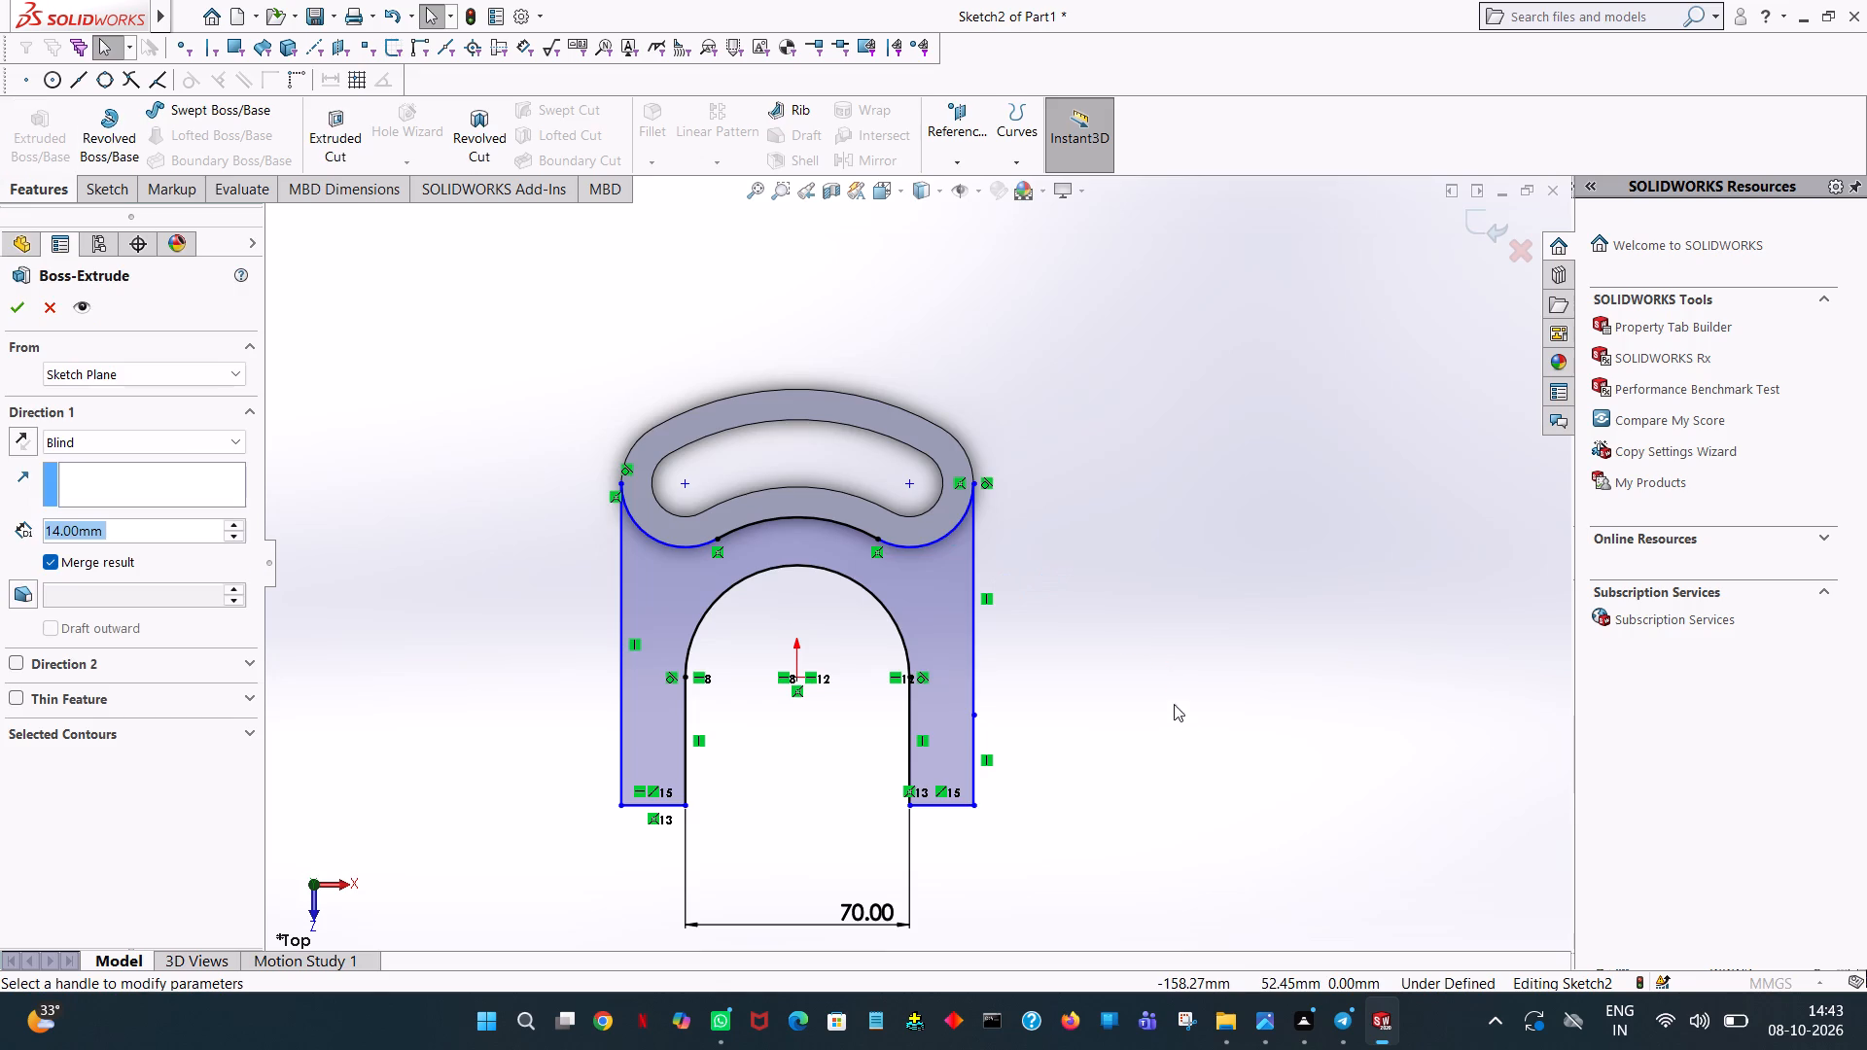
scroll(1210, 772, up, 1)
middle_drag(1210, 772, 1303, 425)
scroll(1303, 425, up, 1)
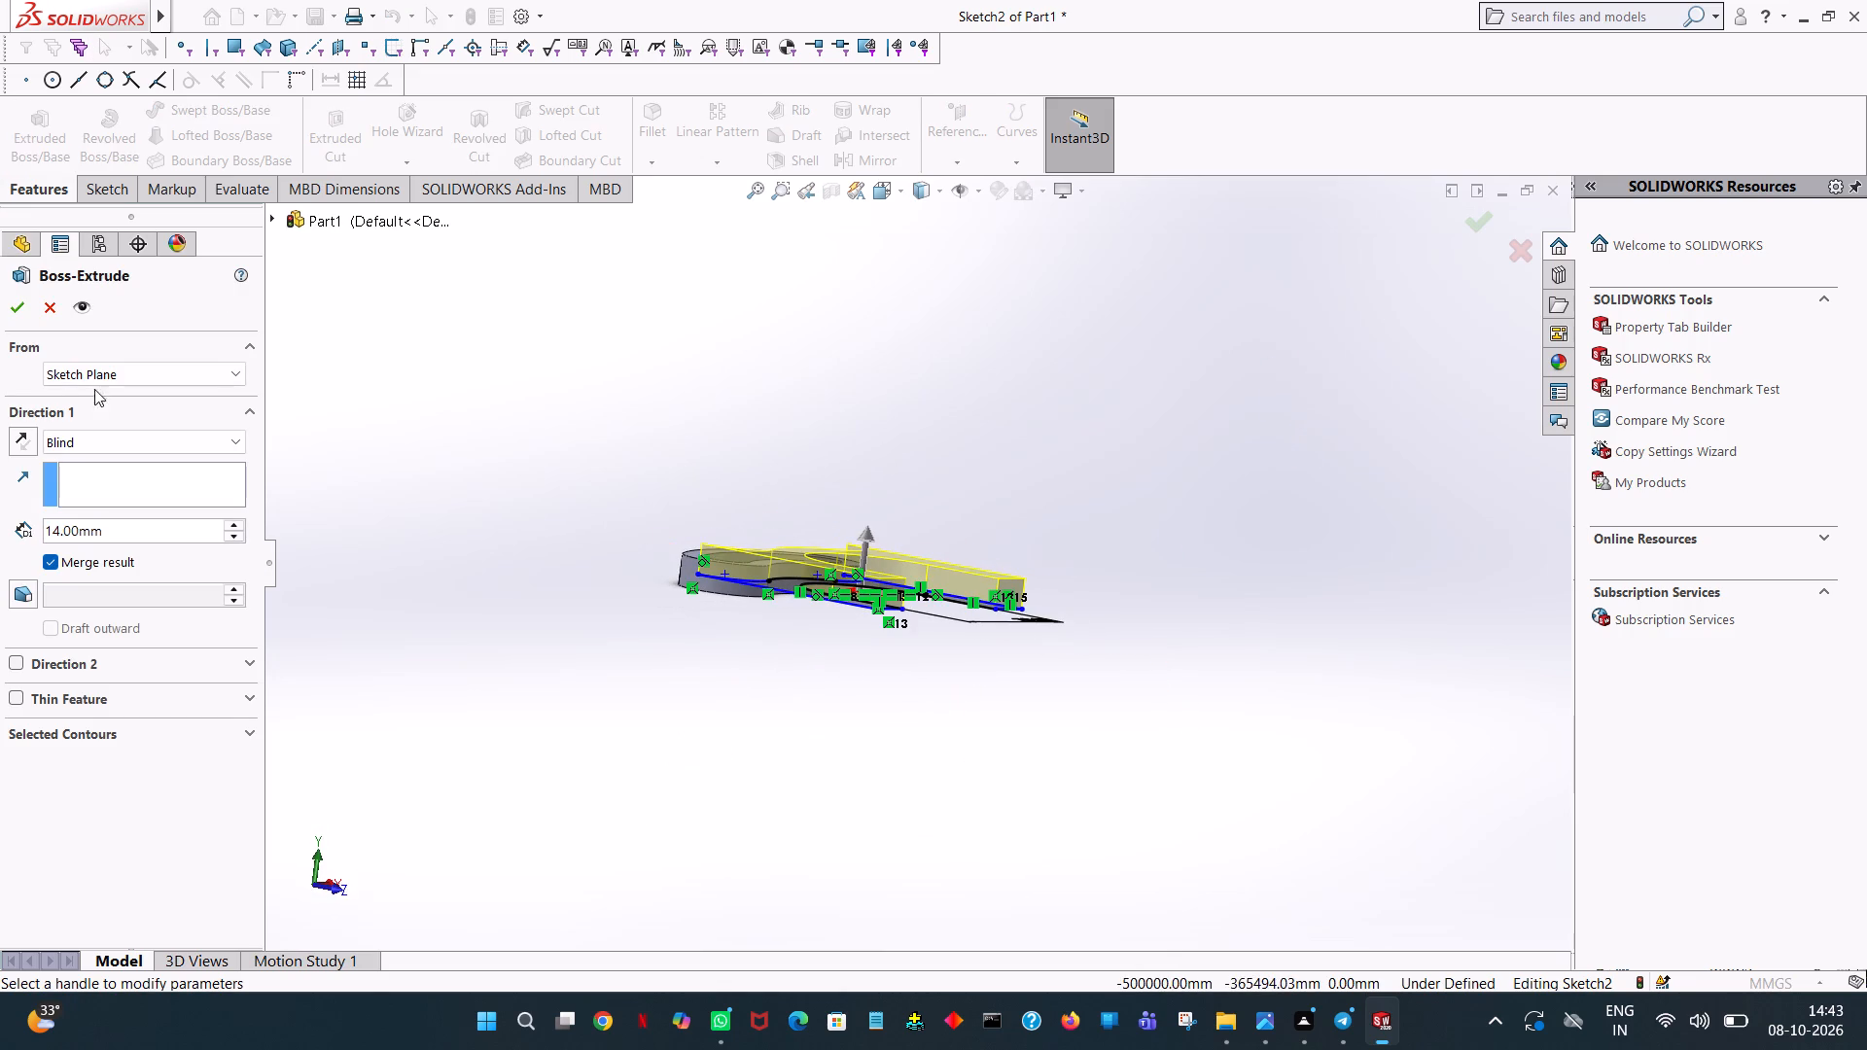
click(47, 432)
click(70, 561)
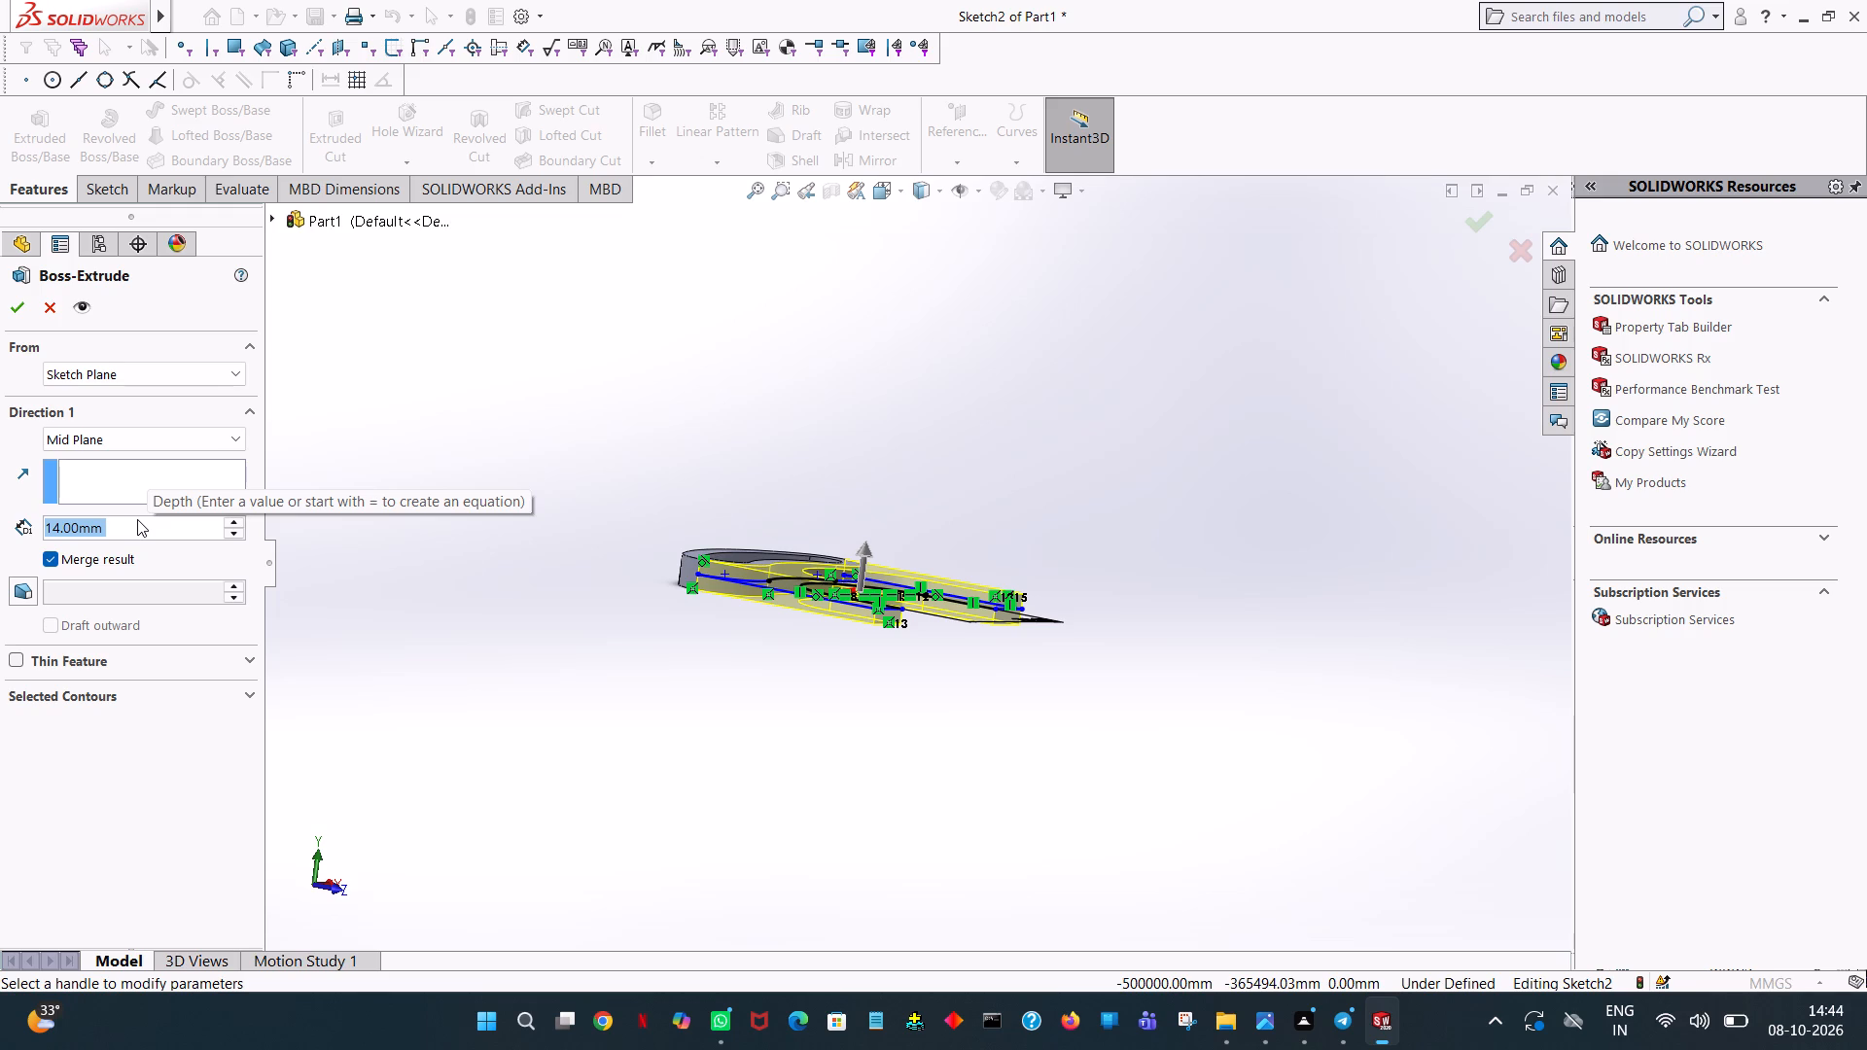
key(8)
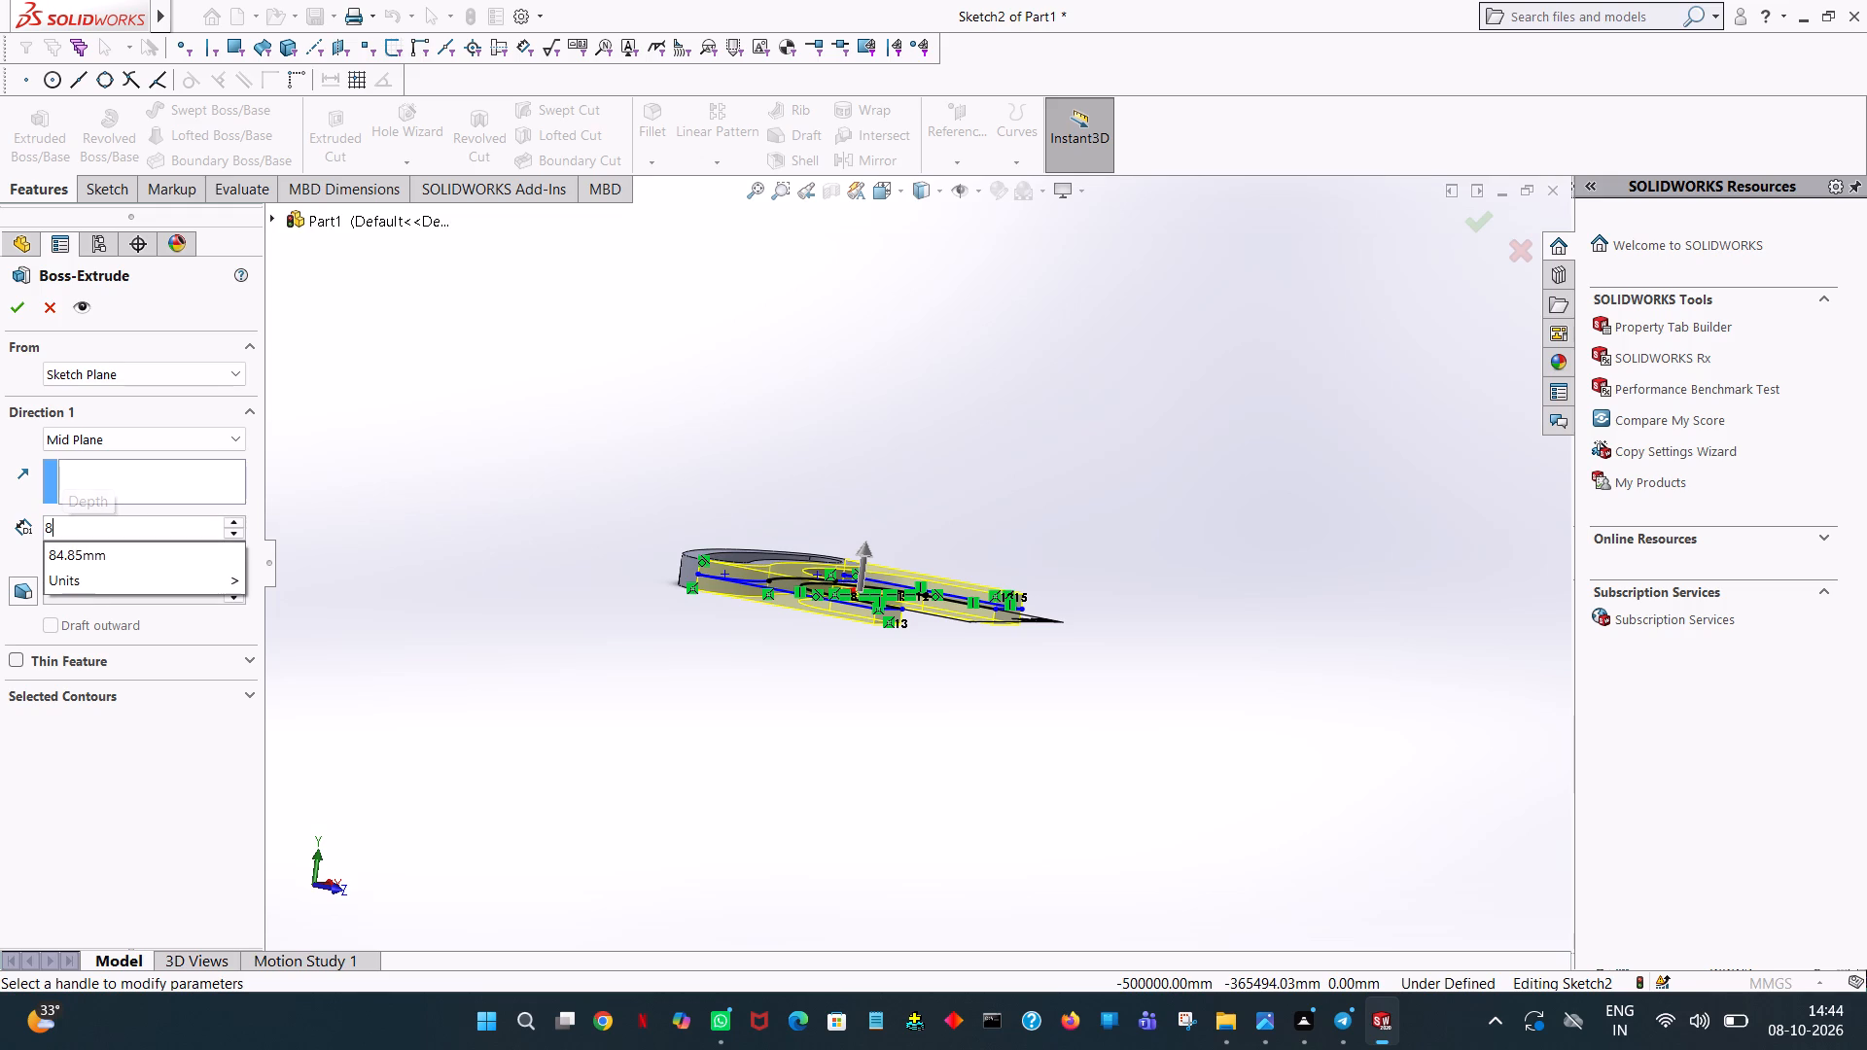
key(Return)
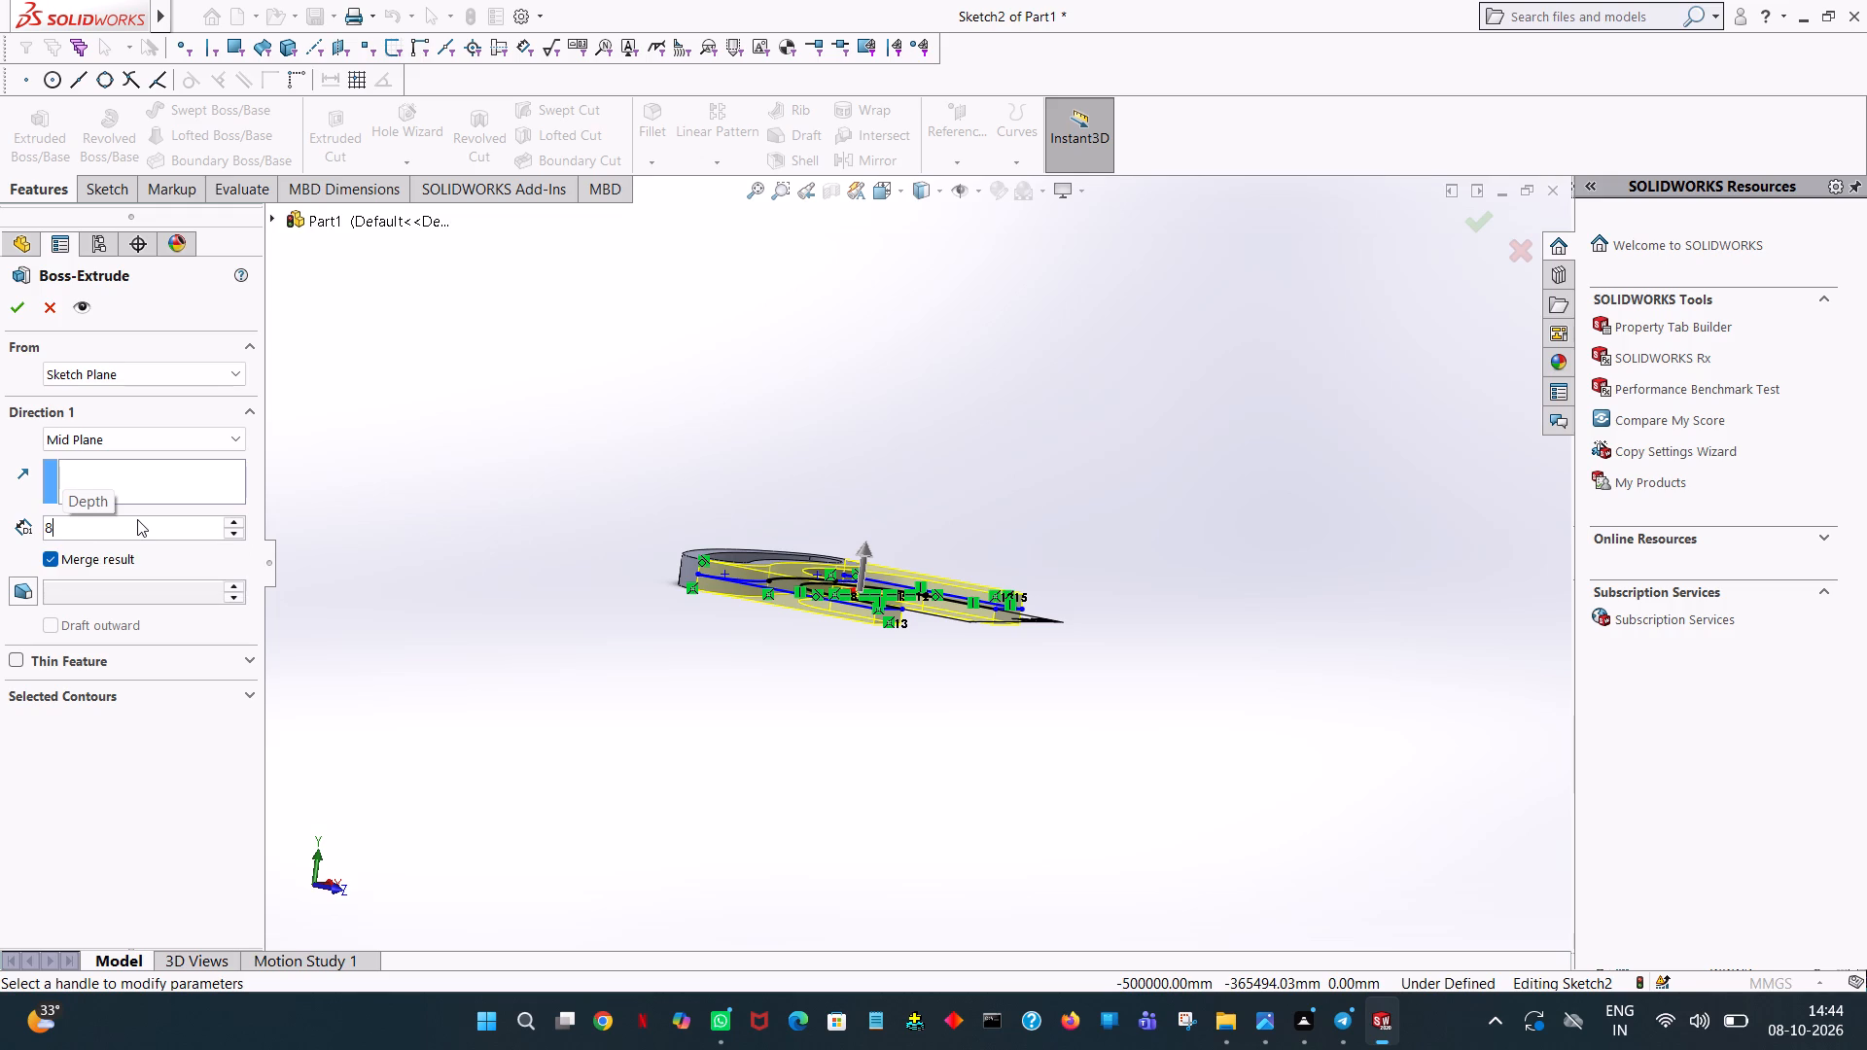
click(18, 311)
Examine the base and its joint with the curved slot from several angles, including isometric.
scroll(830, 647, down, 6)
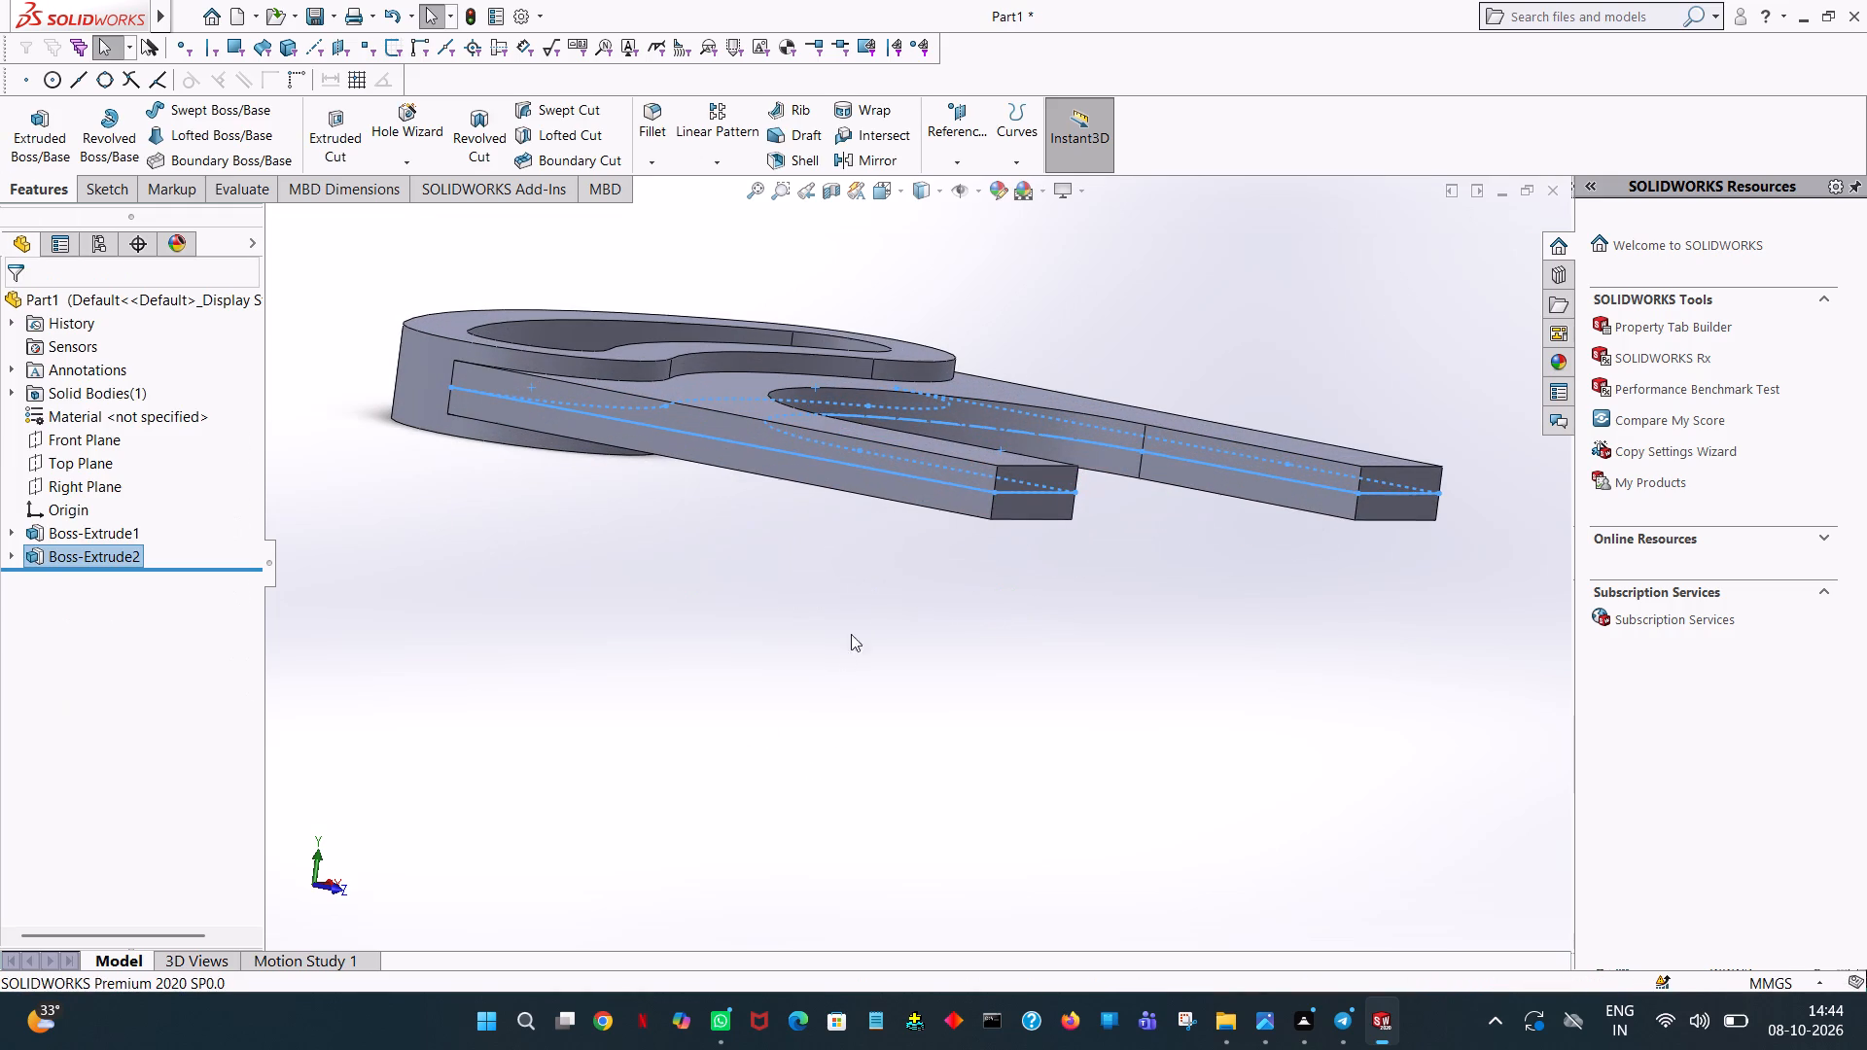
click(1087, 244)
middle_drag(1149, 323, 1112, 547)
scroll(1114, 402, up, 1)
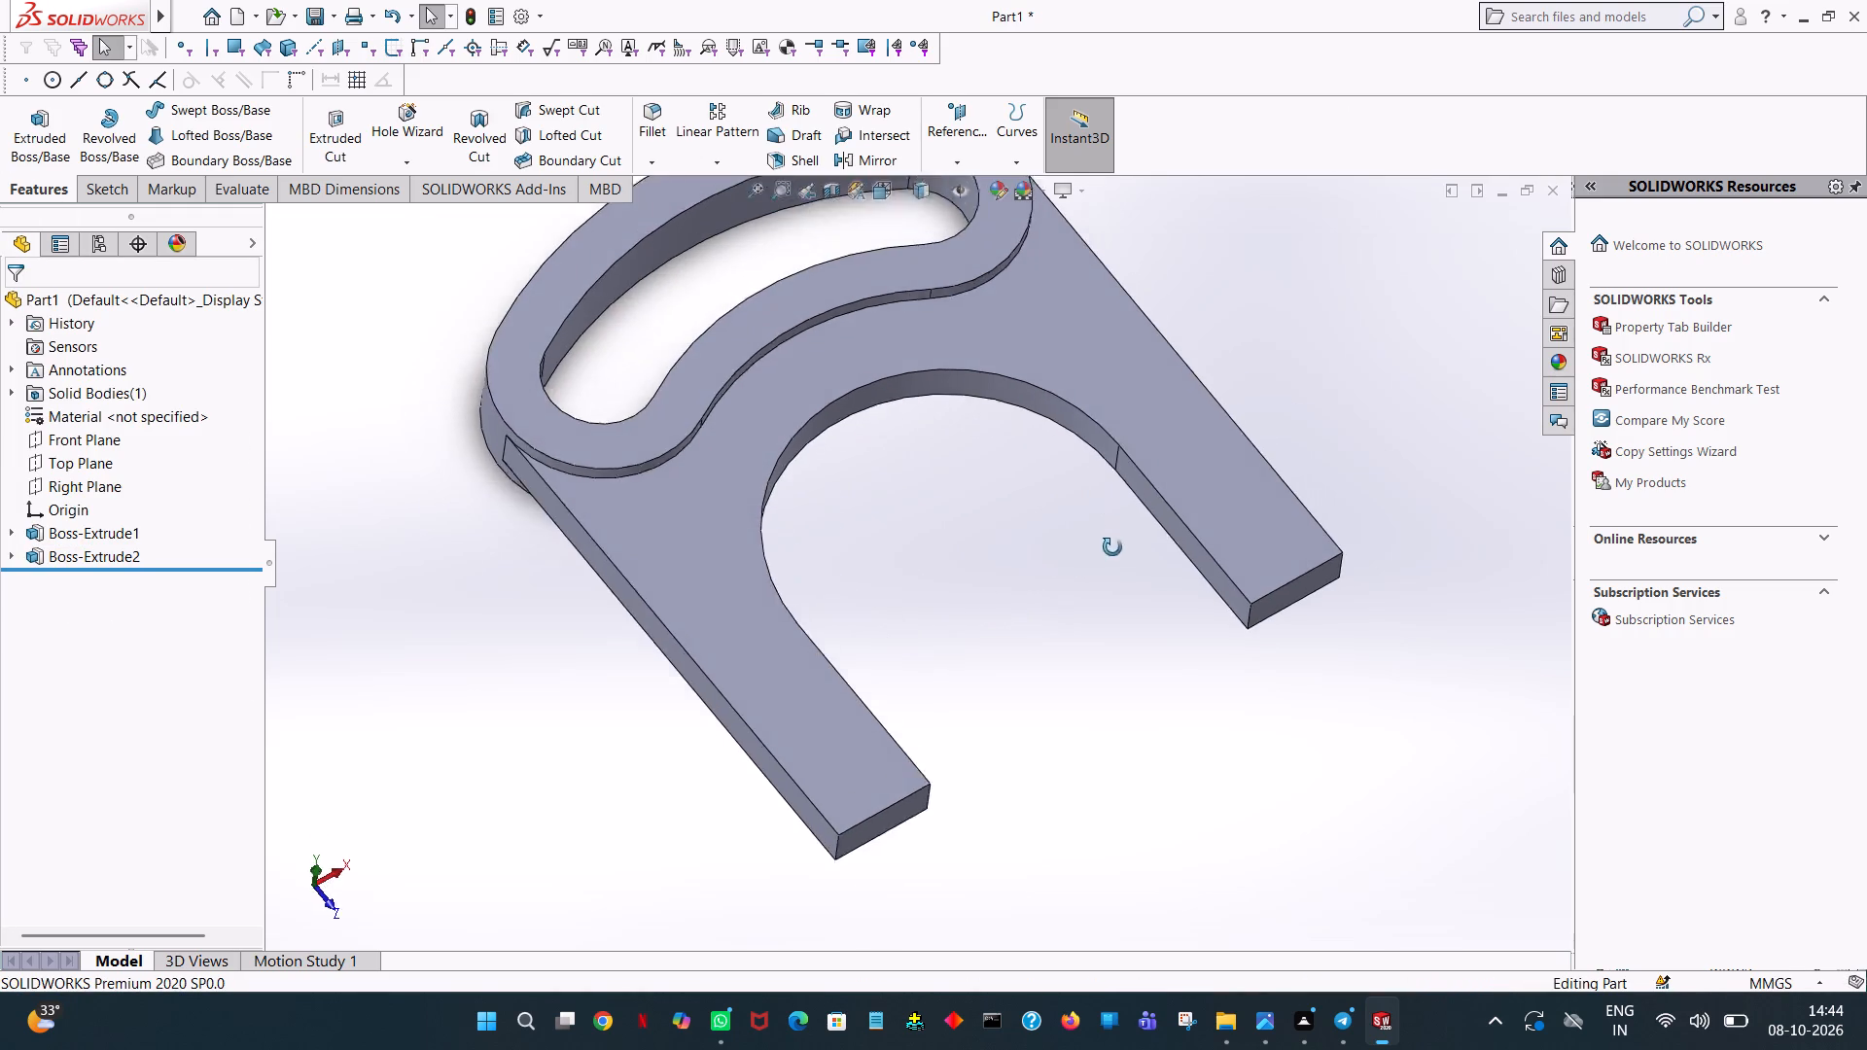
middle_drag(1112, 547, 1017, 714)
scroll(1120, 590, up, 1)
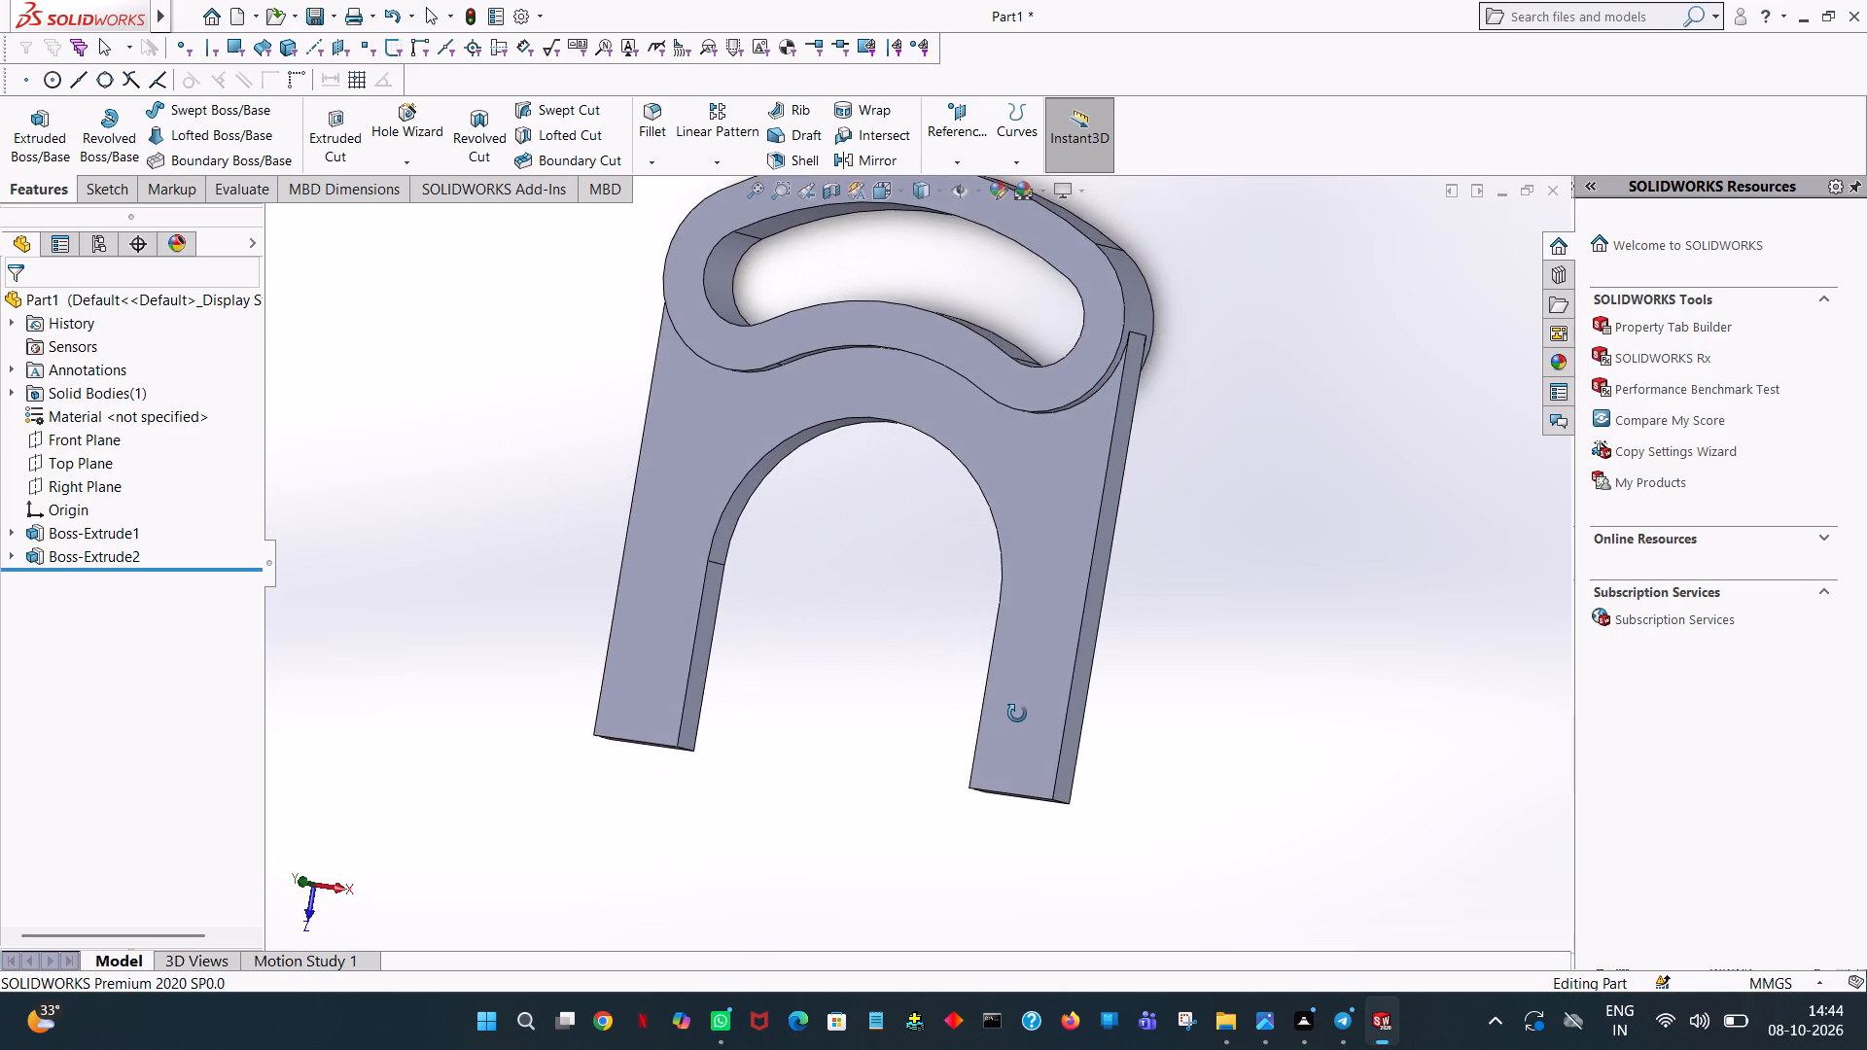
middle_drag(1017, 714, 1044, 688)
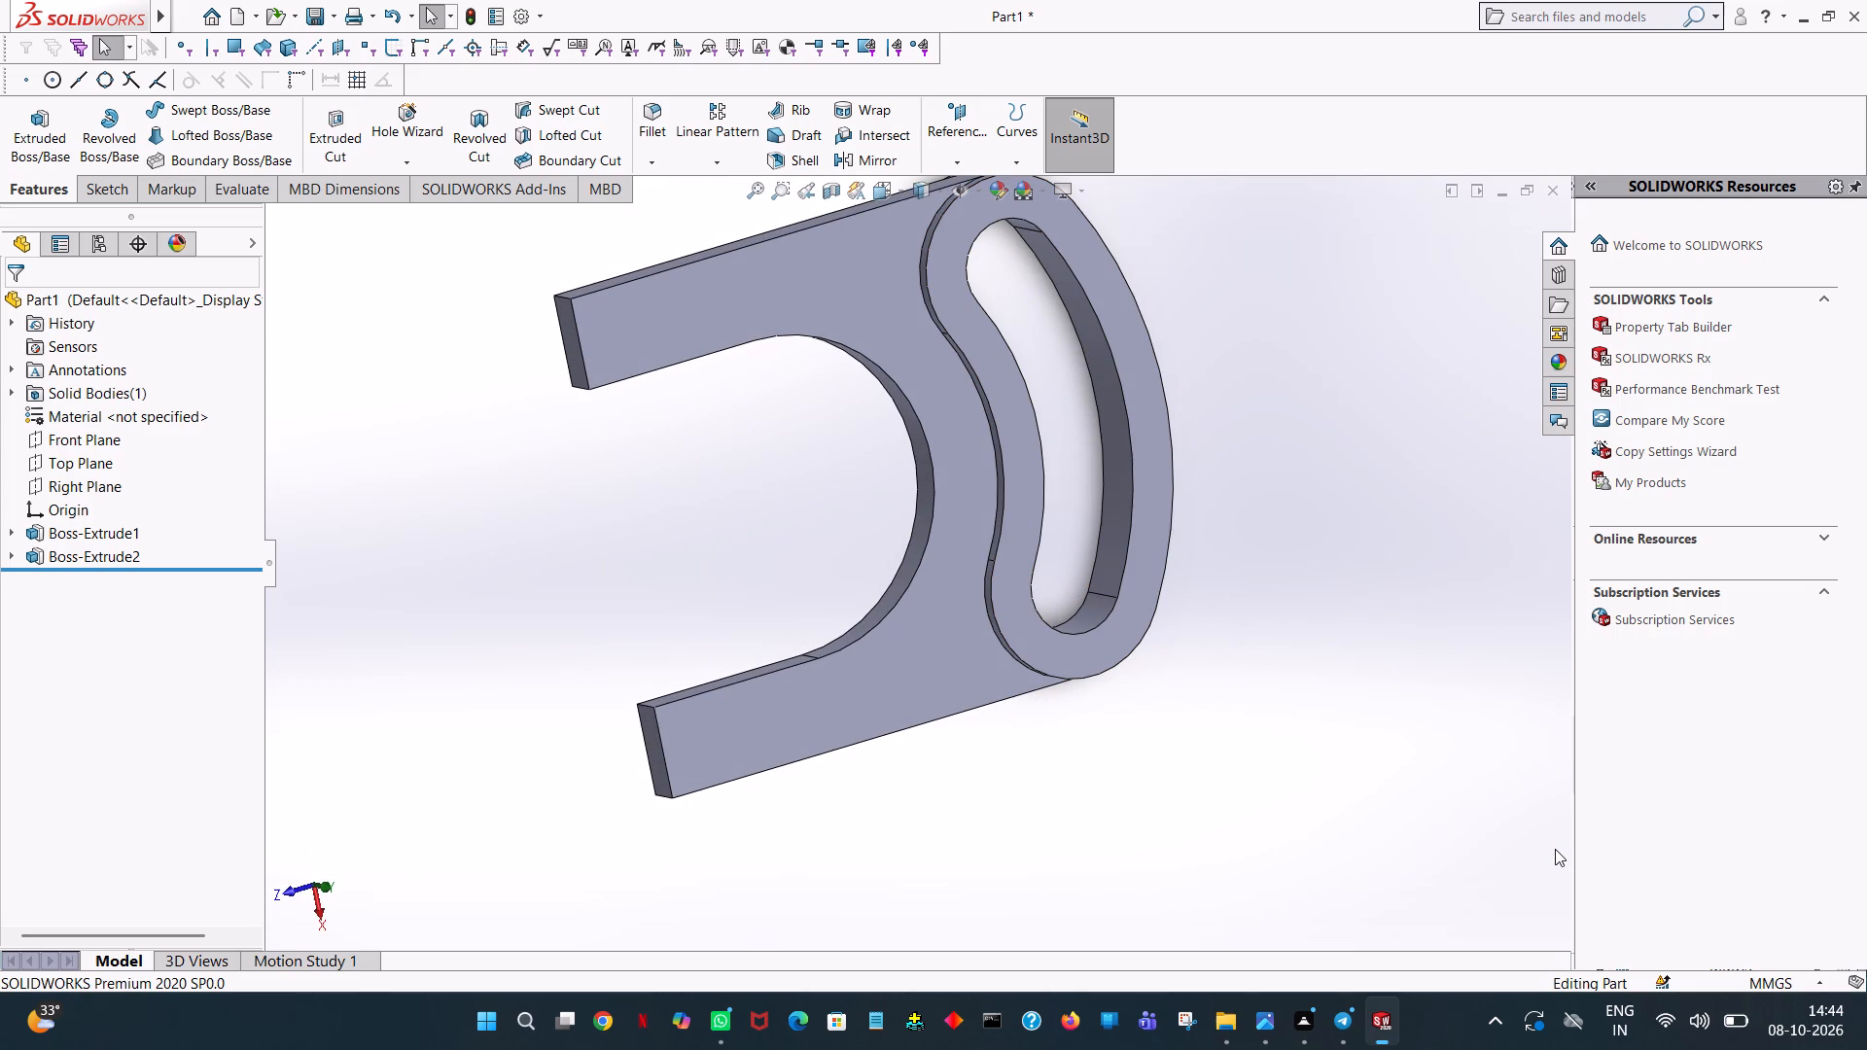
middle_drag(889, 539, 1090, 538)
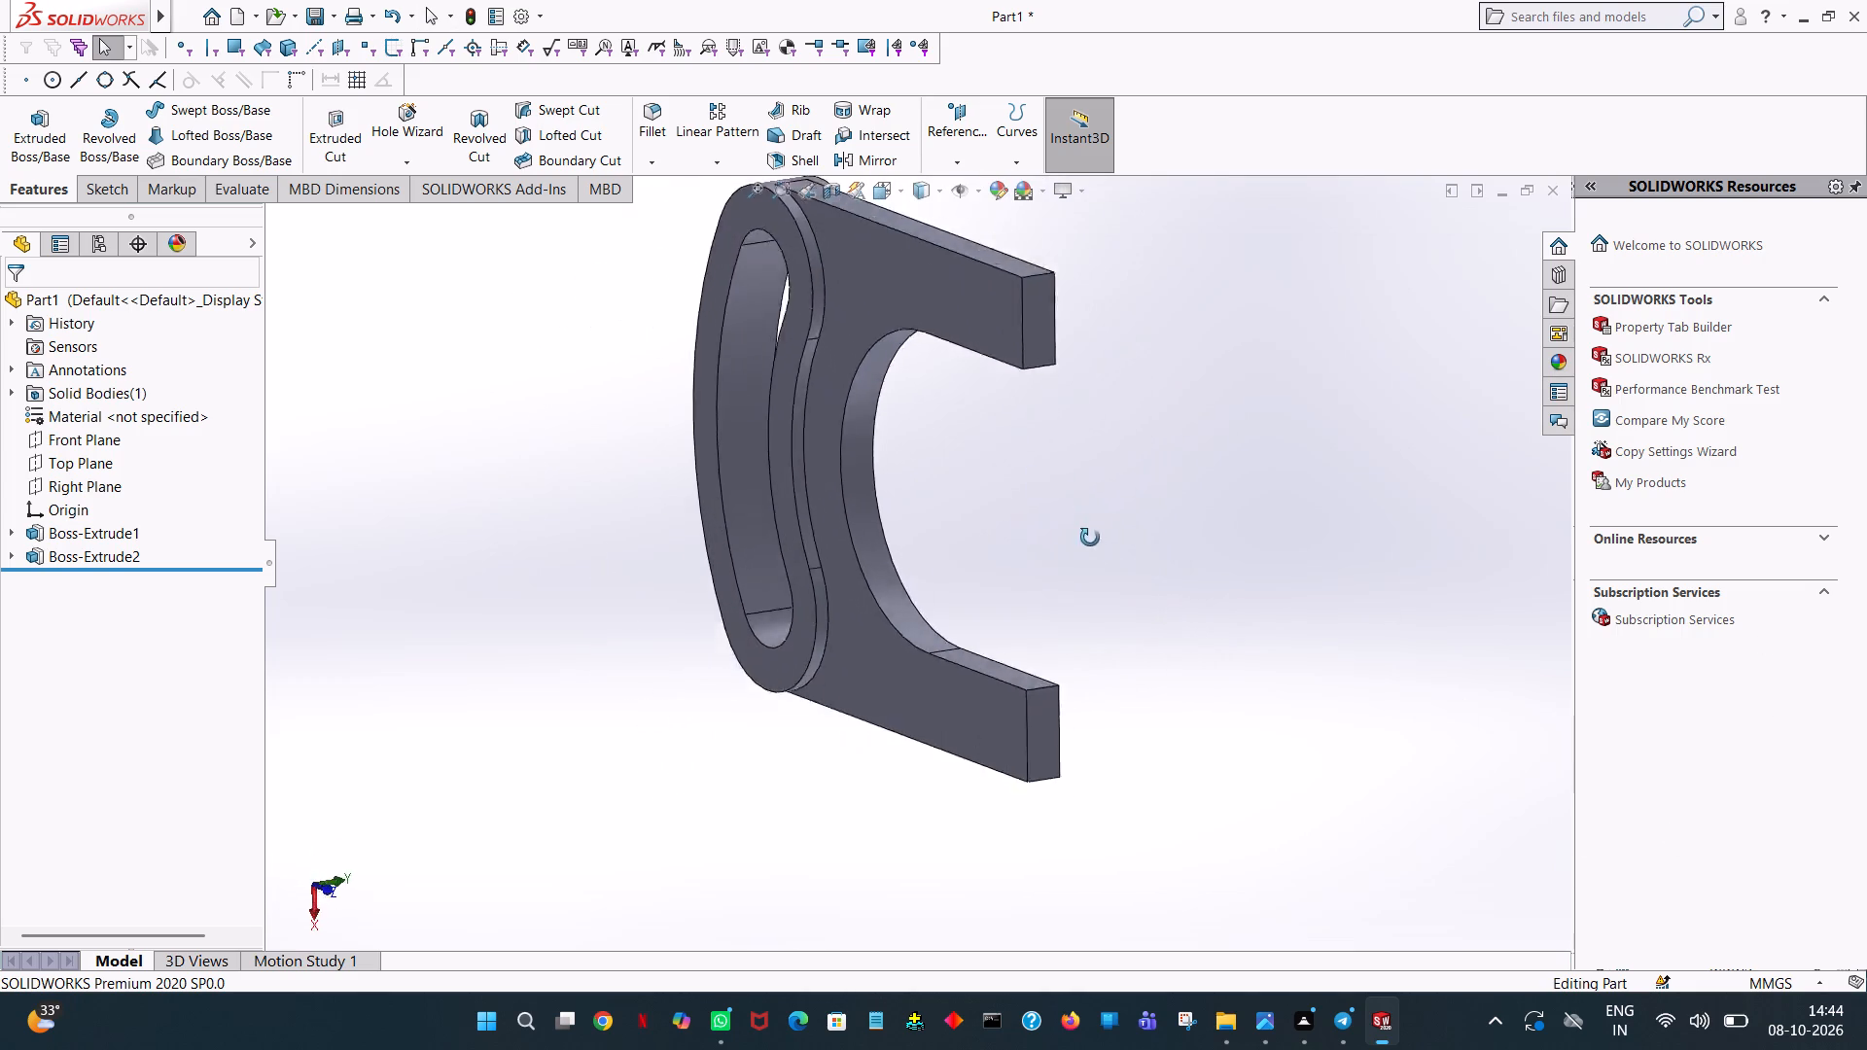
middle_drag(1090, 538, 880, 519)
scroll(880, 519, up, 2)
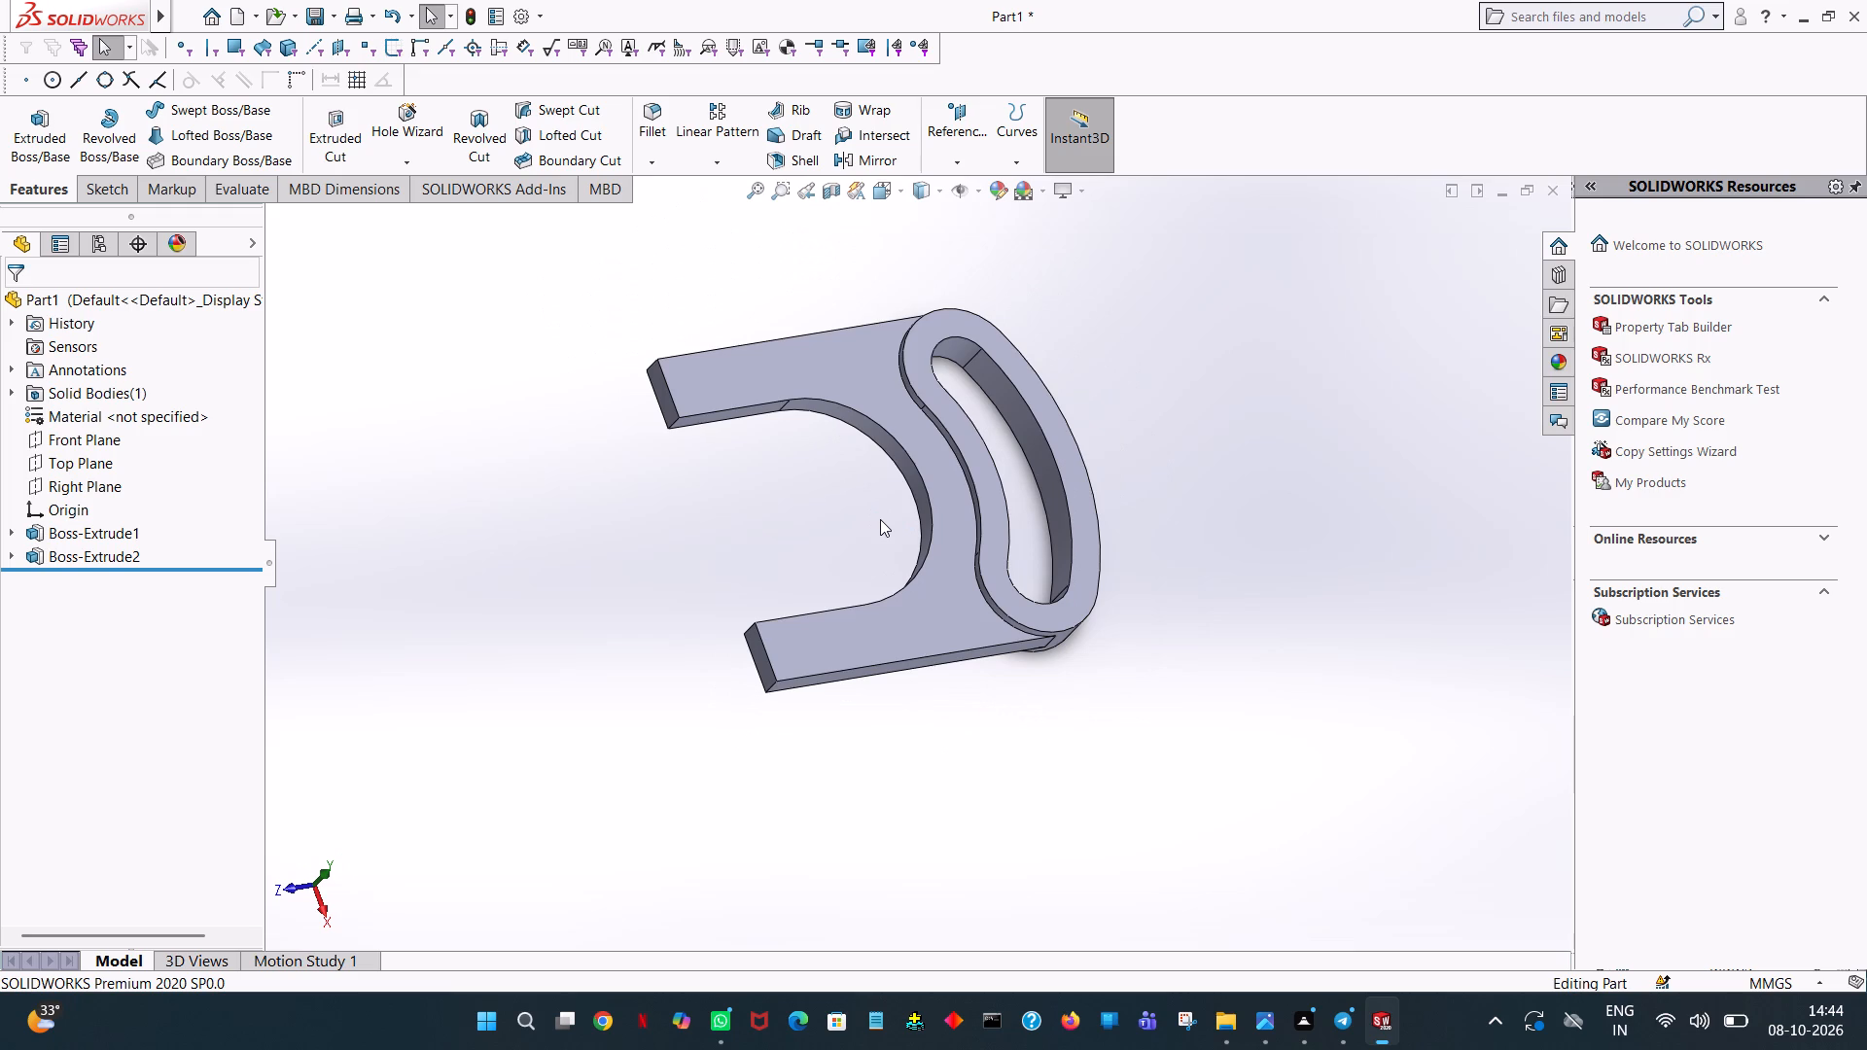
key(ctrl+7)
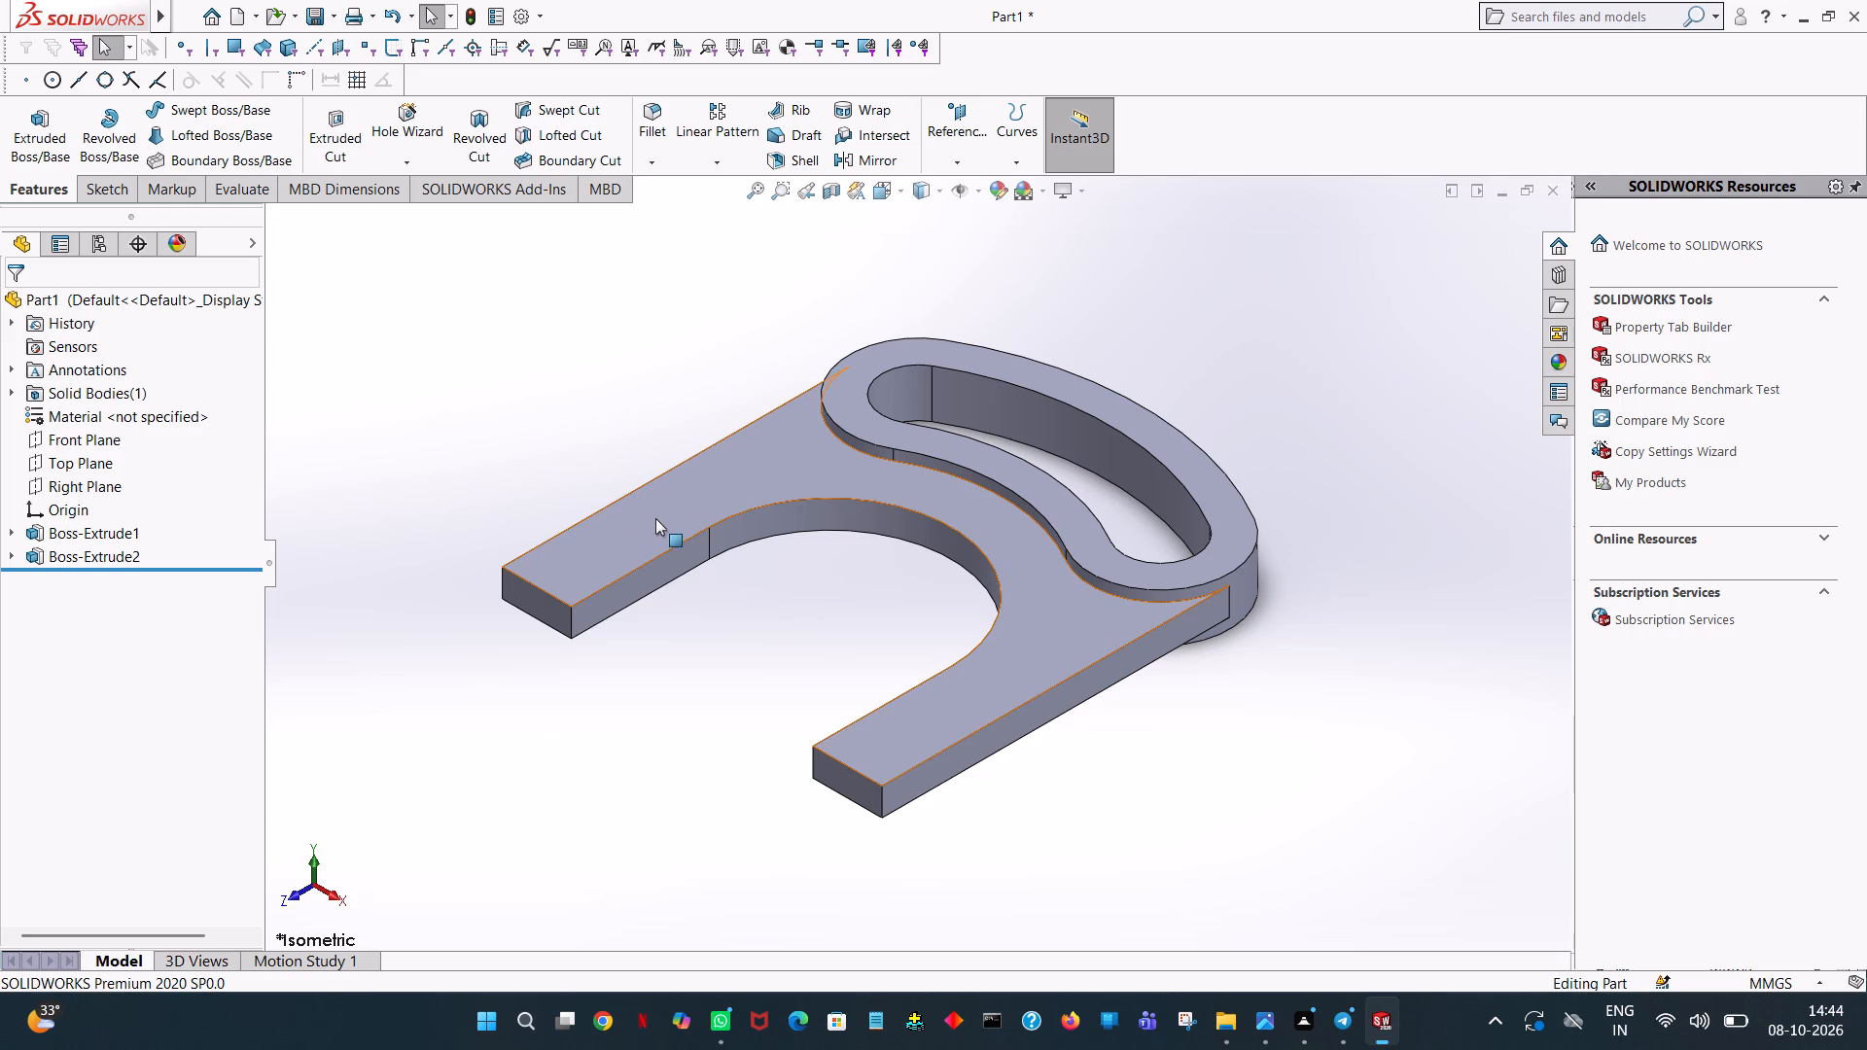
middle_drag(778, 701, 930, 807)
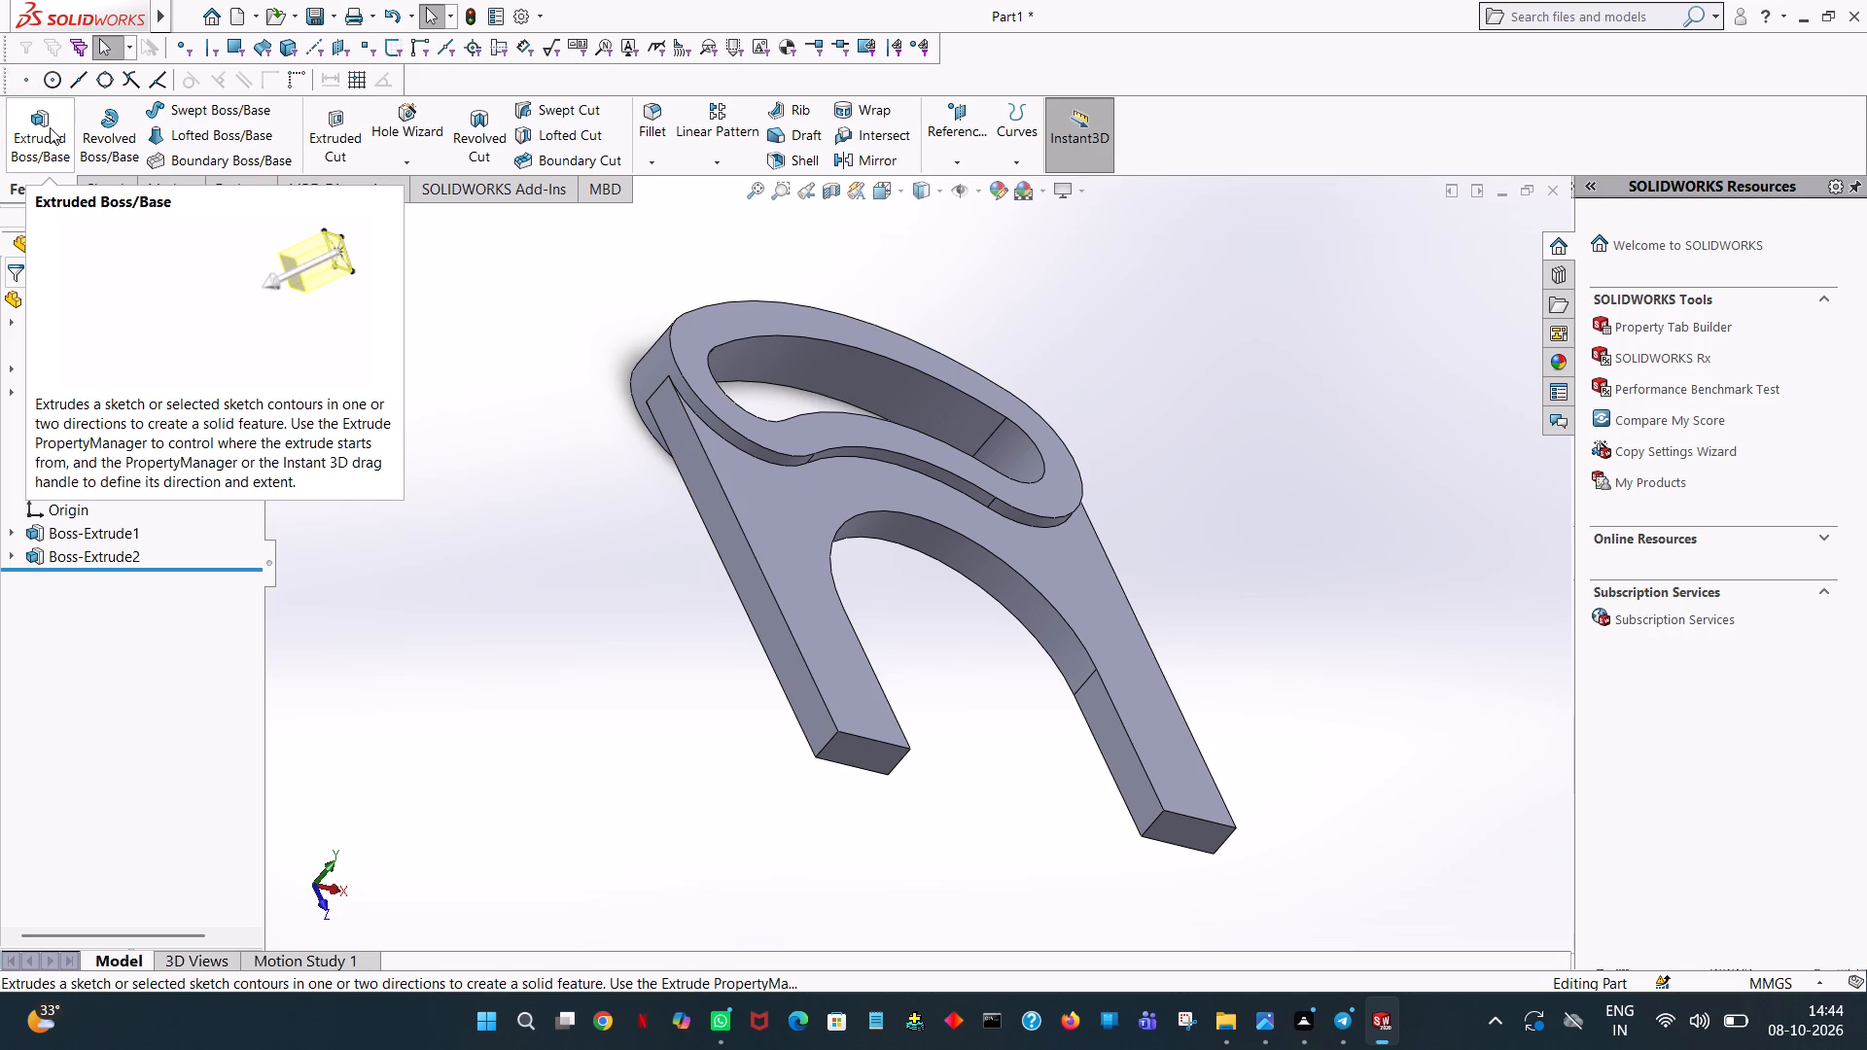
Begin an extruded boss sketch on the outer side face of the base's left leg, with the Line tool ready.
click(50, 127)
click(736, 554)
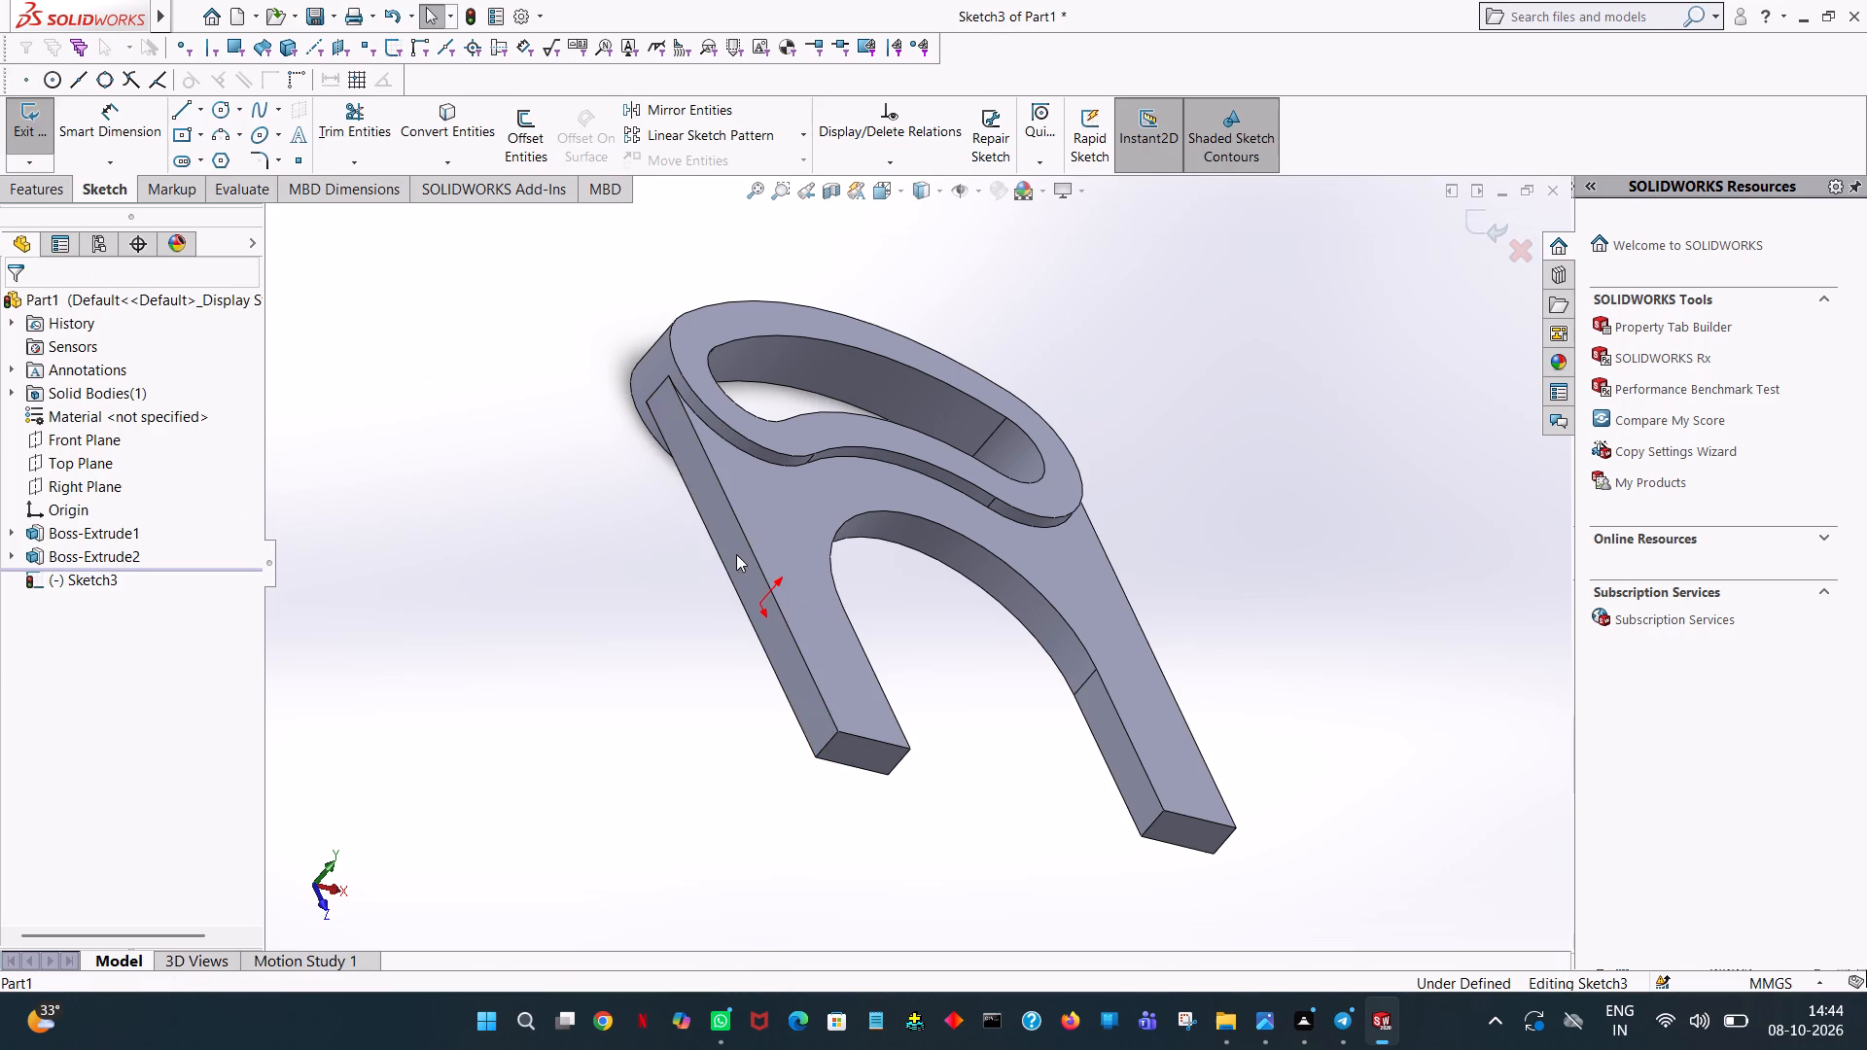
click(903, 192)
click(998, 299)
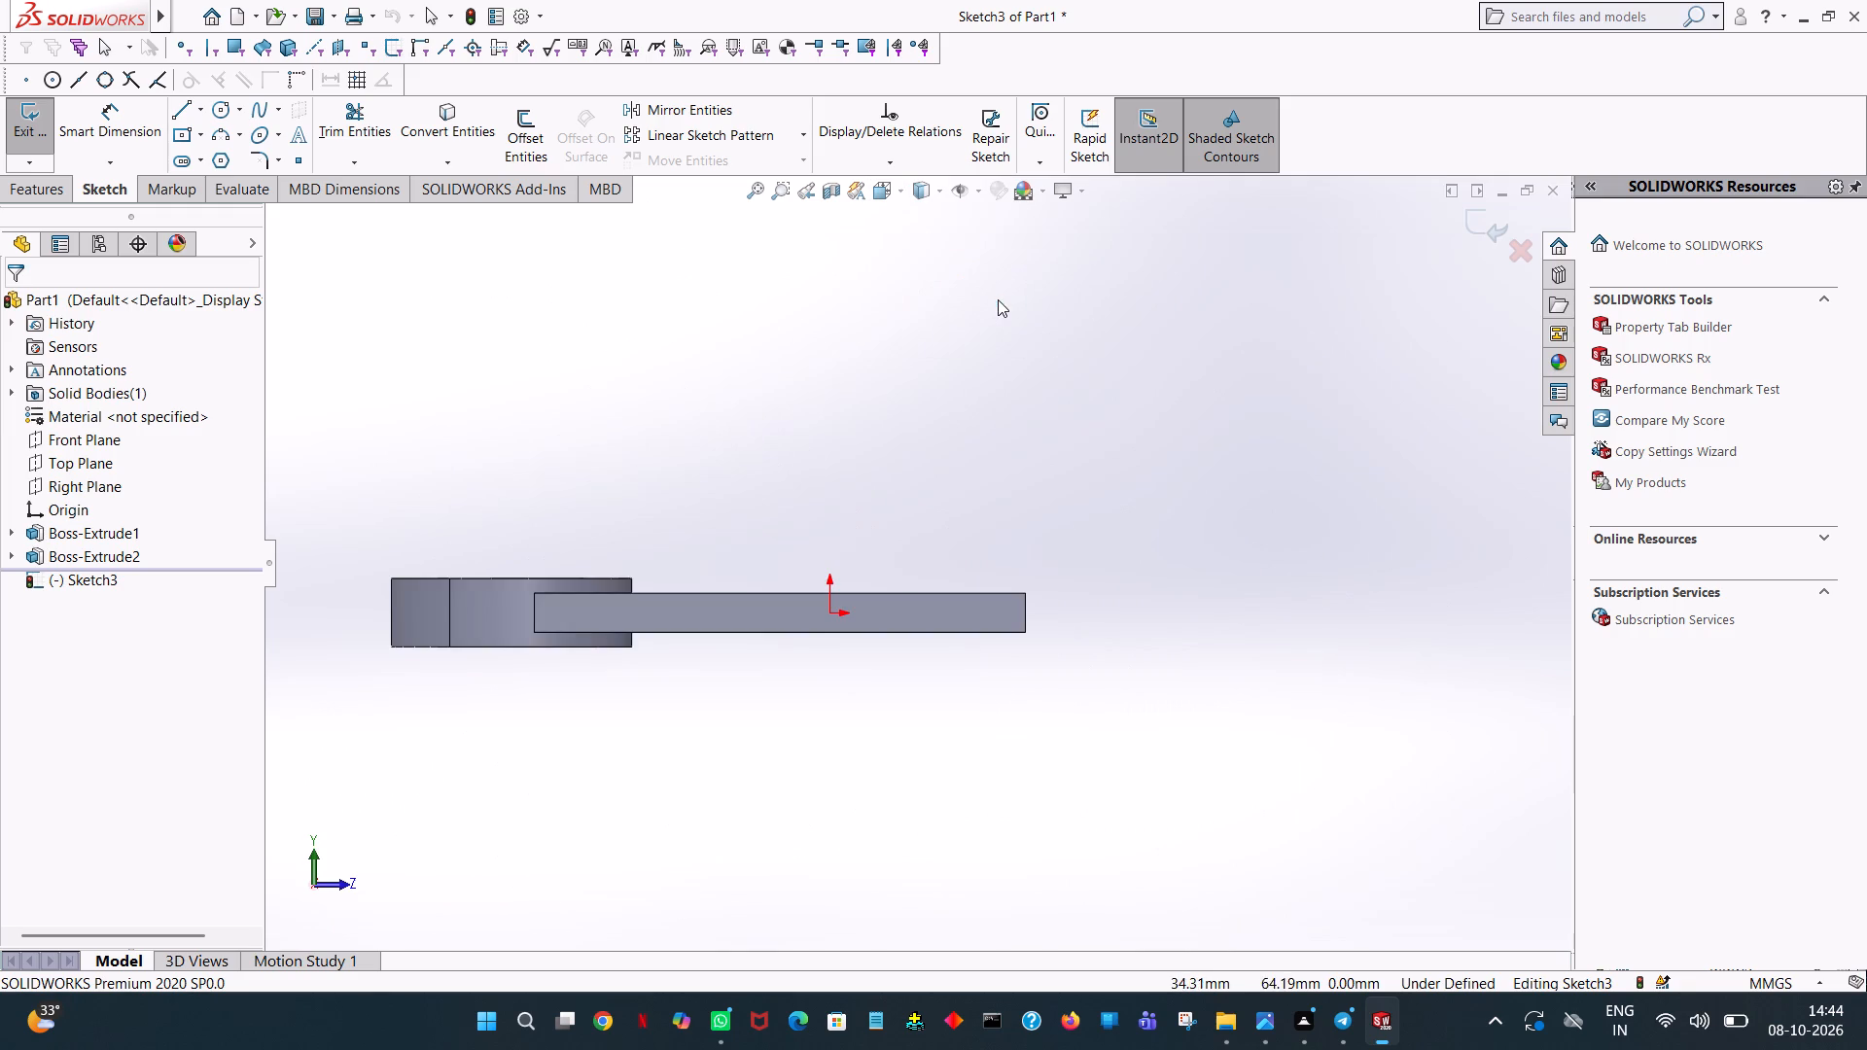
click(636, 221)
click(185, 110)
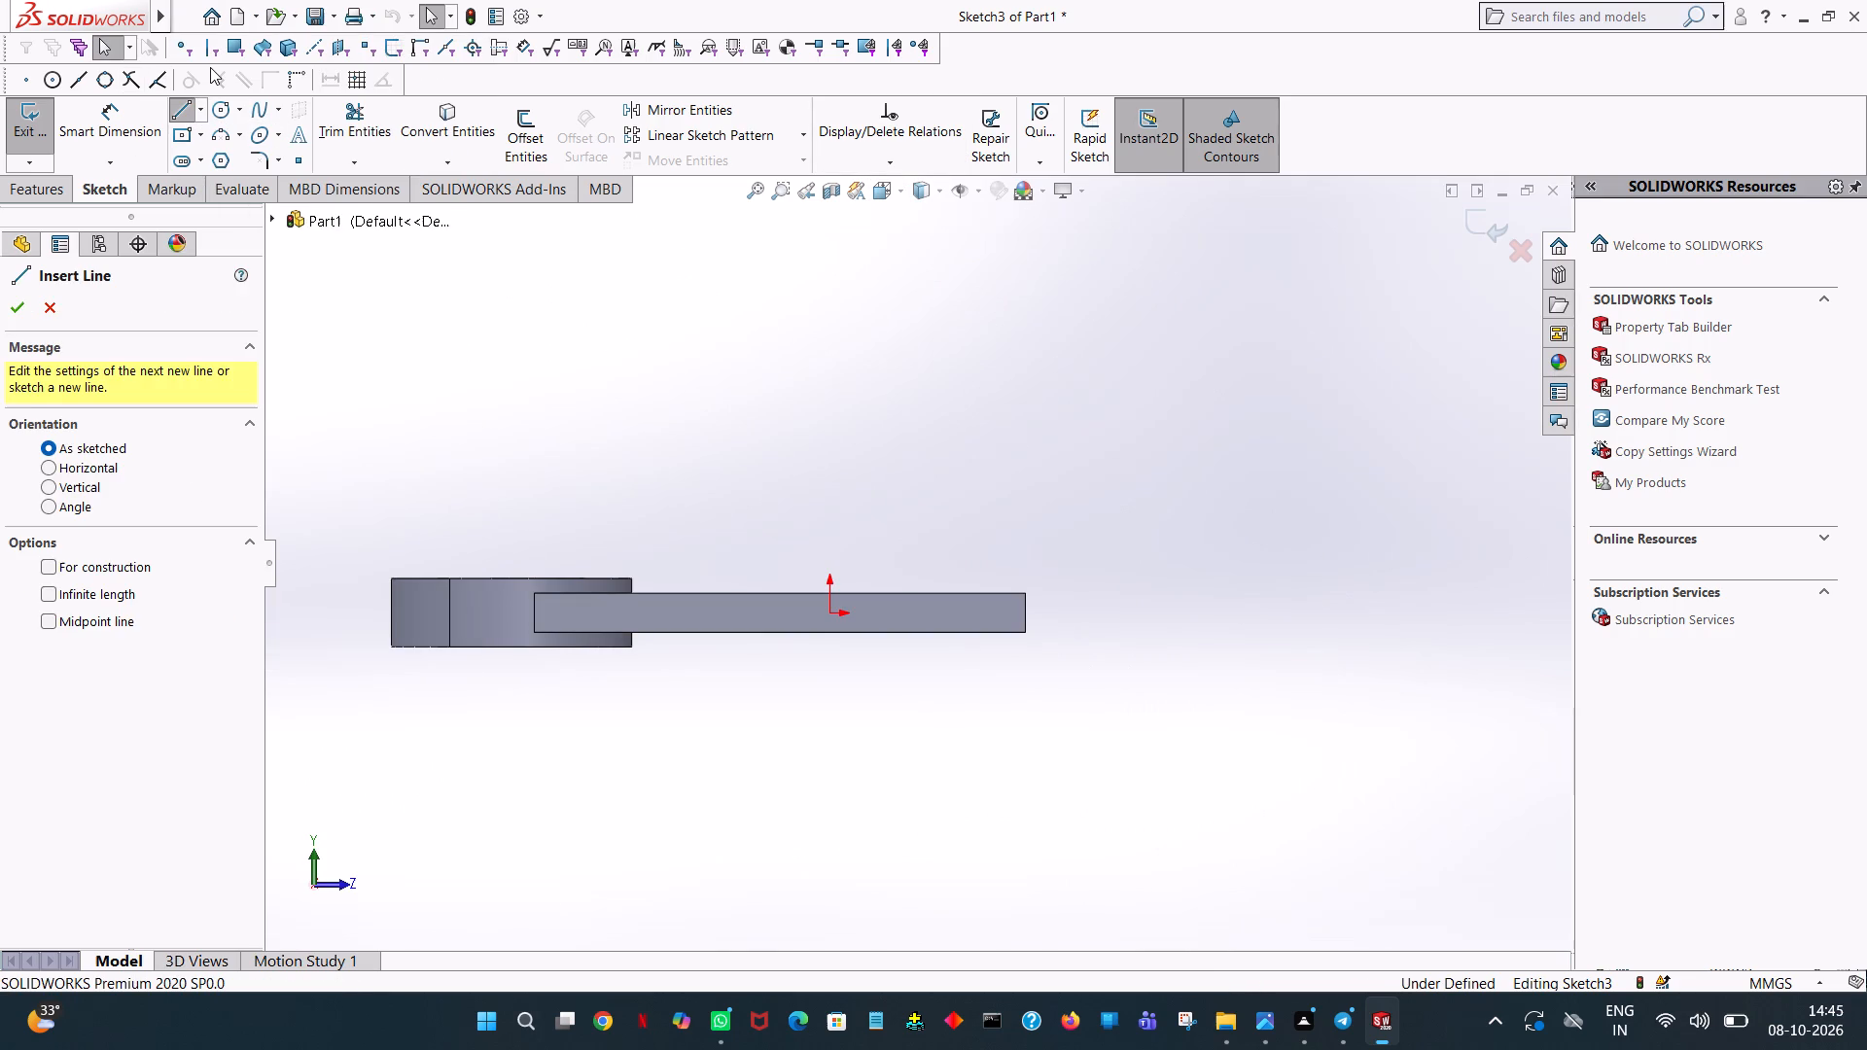
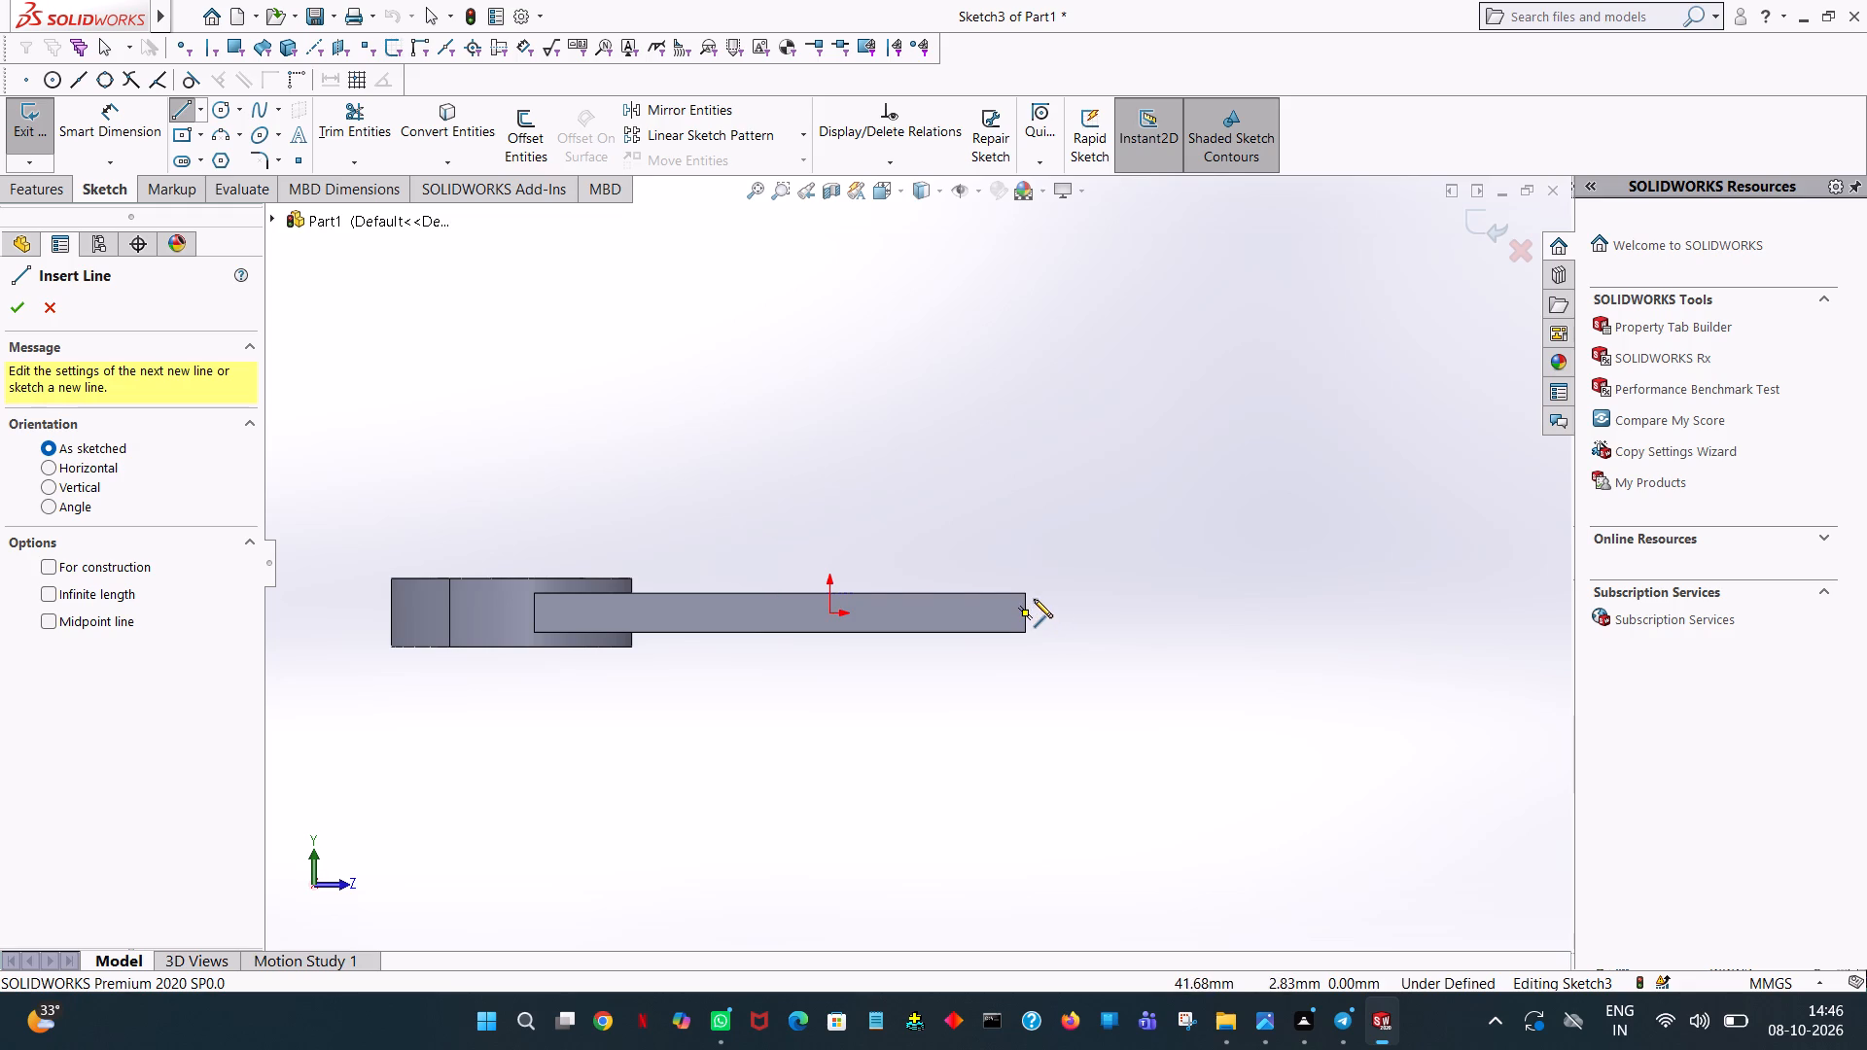
Sketch a line along the leg's top edge from its free-end corner toward the slot, with length 65.50-12.50 (53 mm).
click(1028, 595)
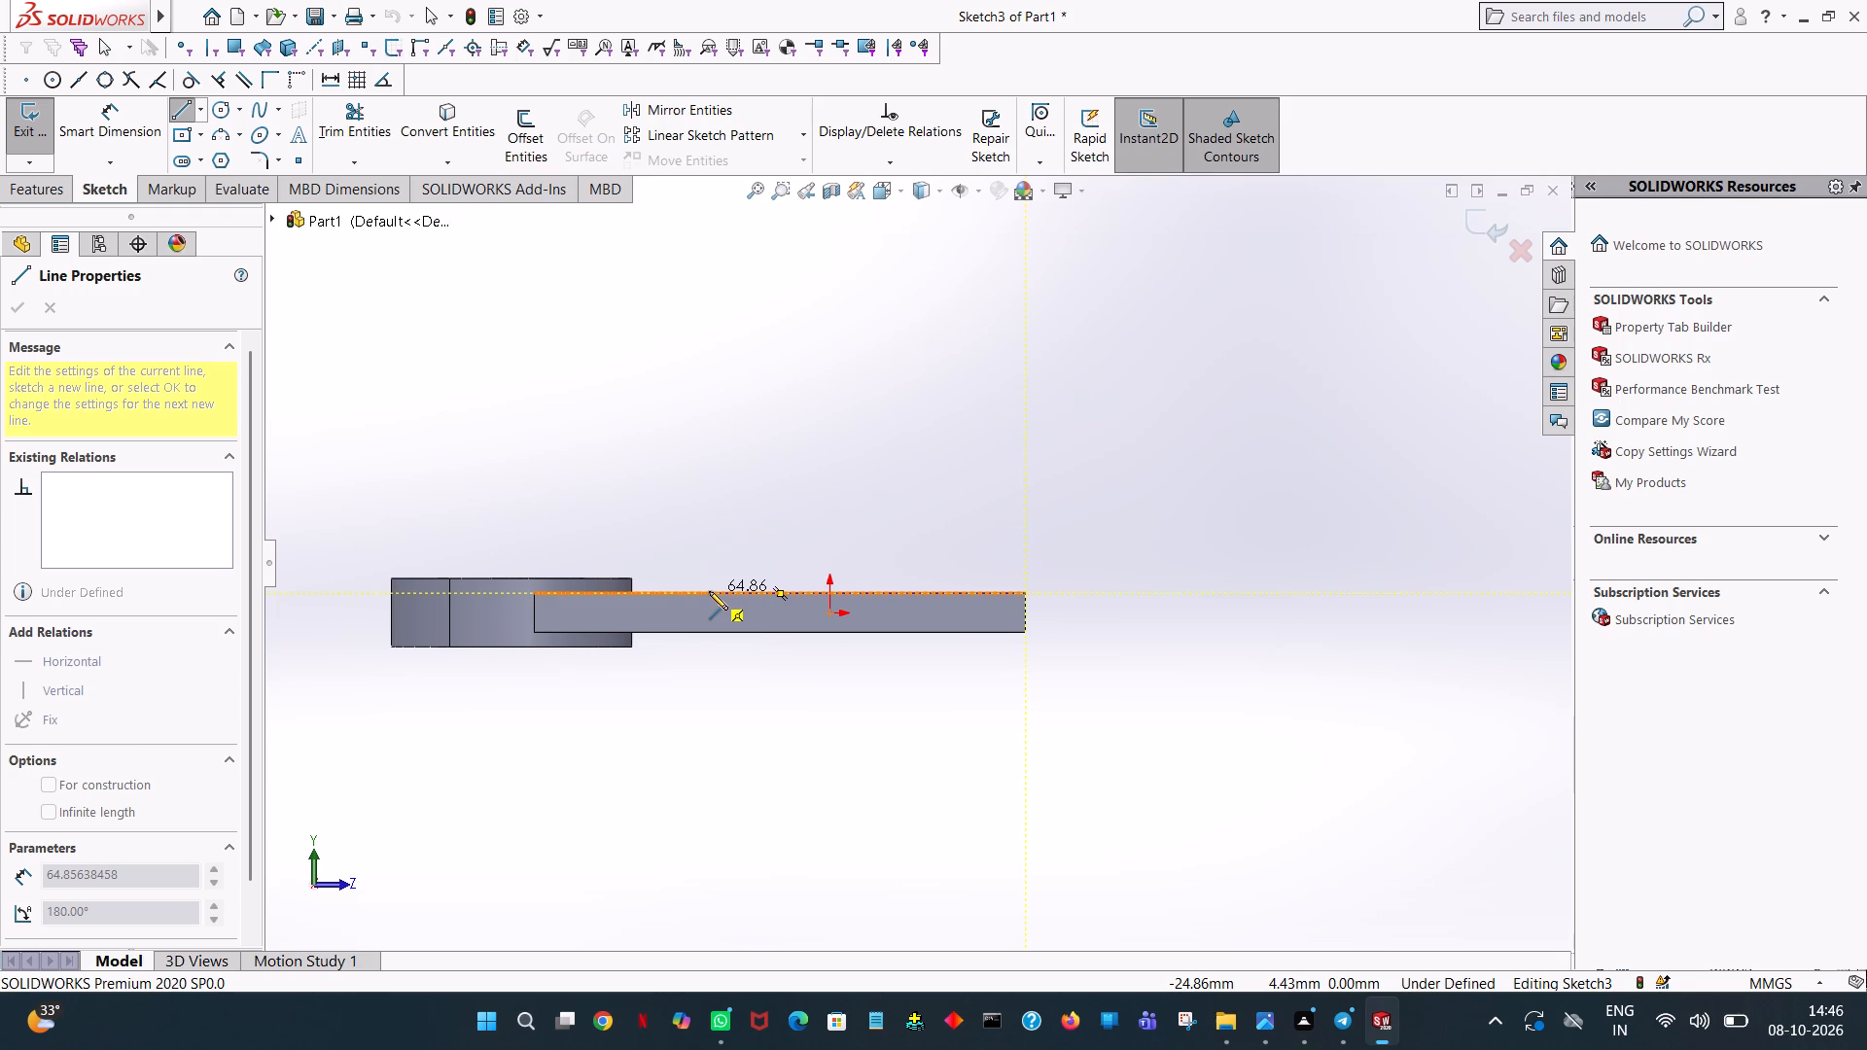
click(709, 591)
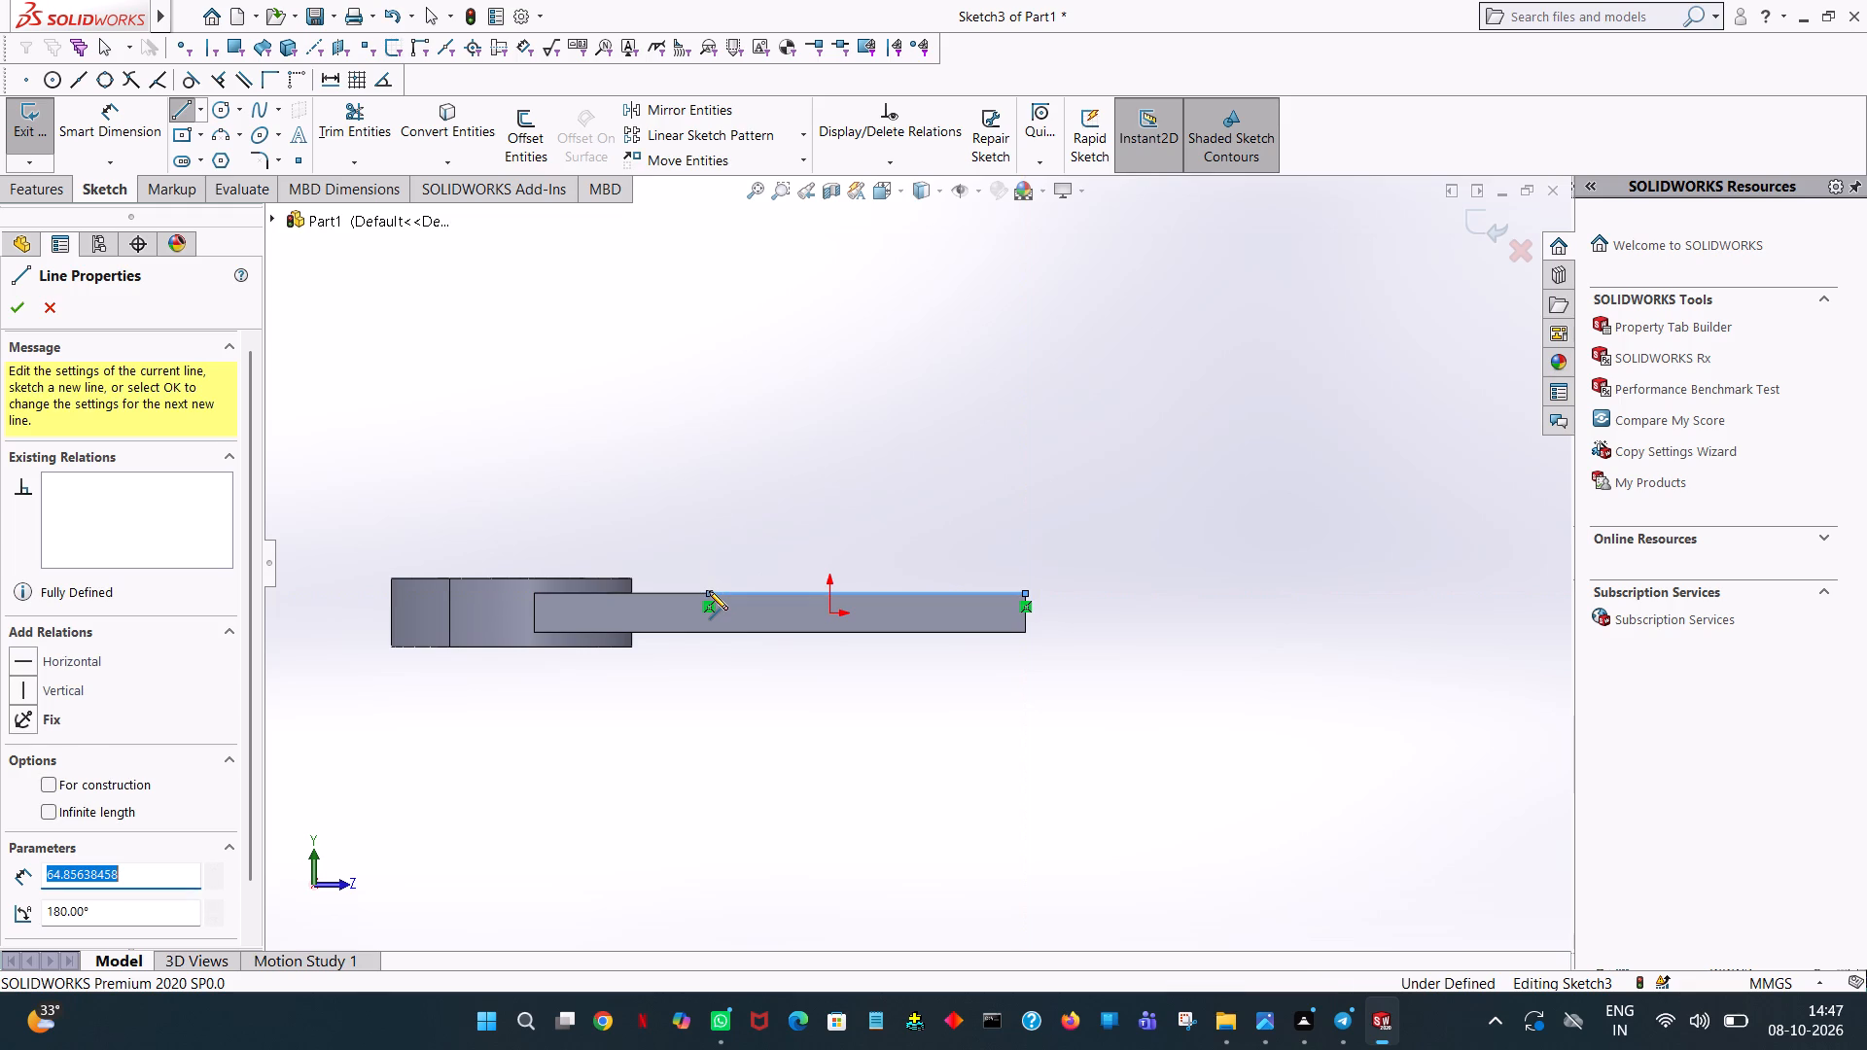
text(65)
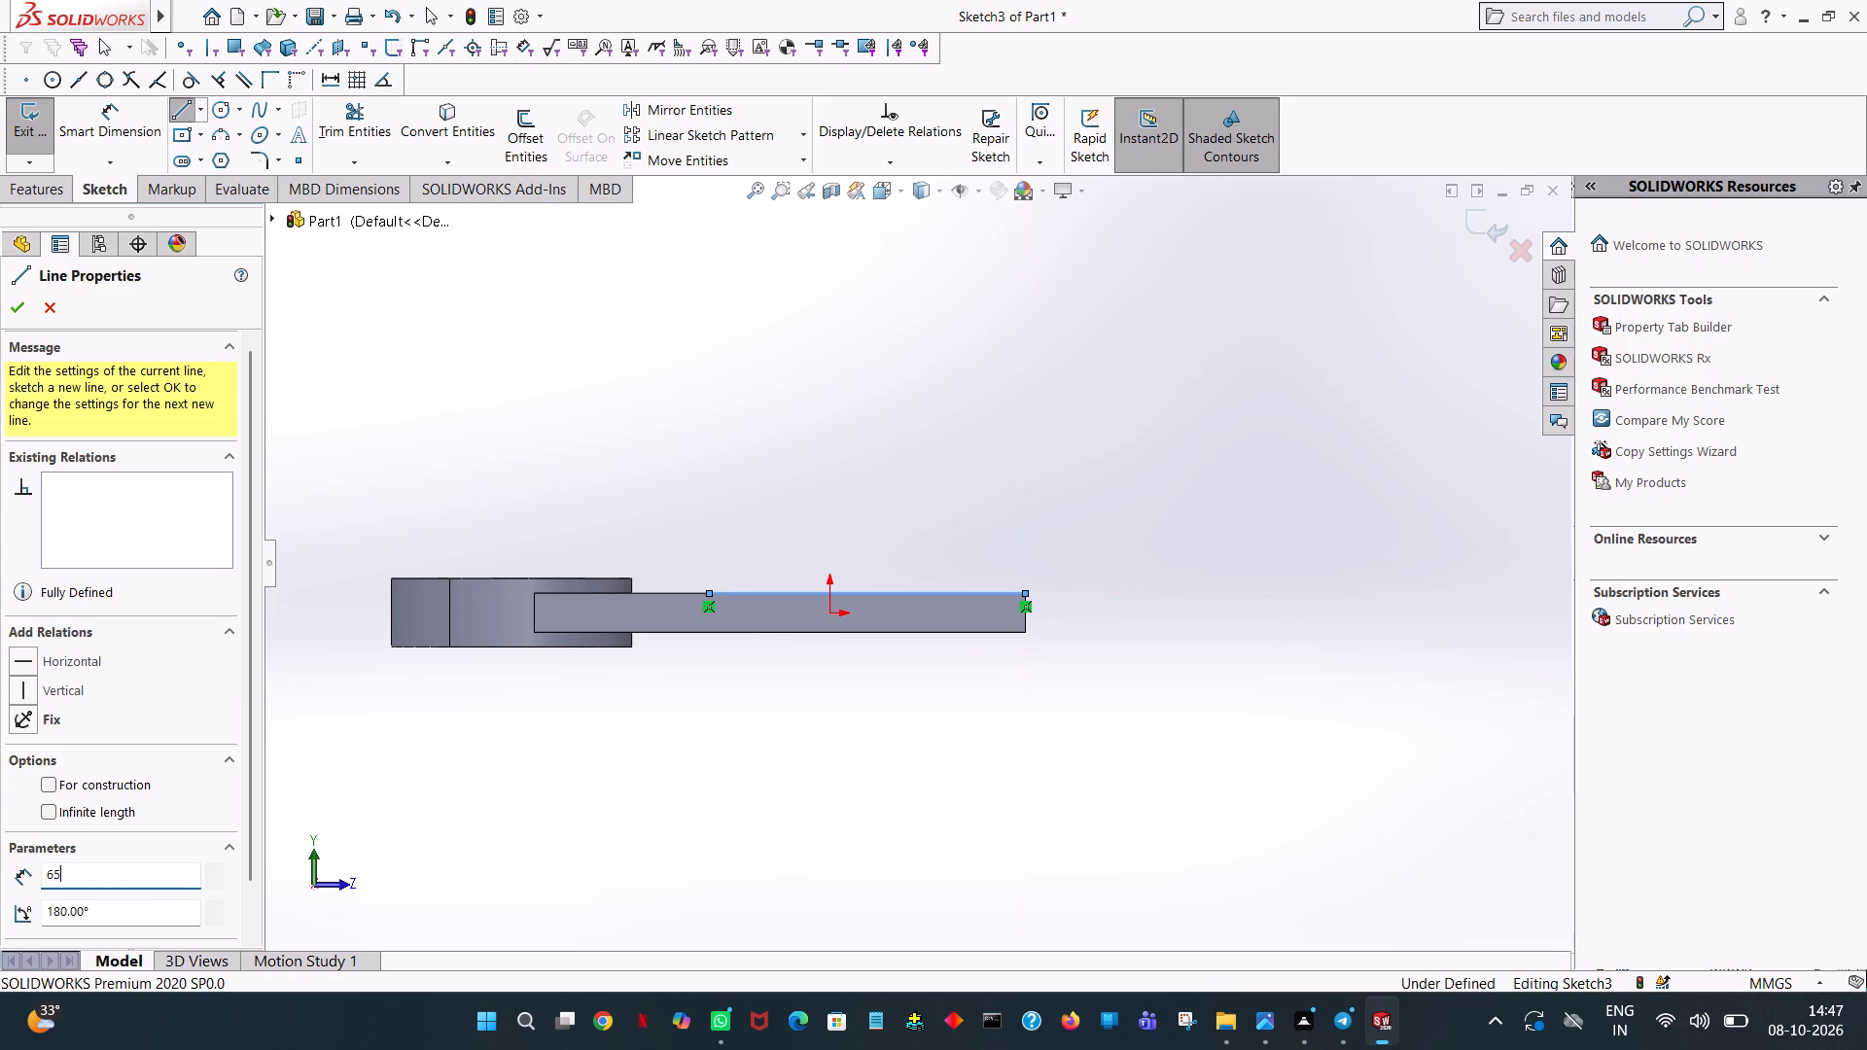
text(.50)
key(minus)
text(12.)
text(50)
key(Return)
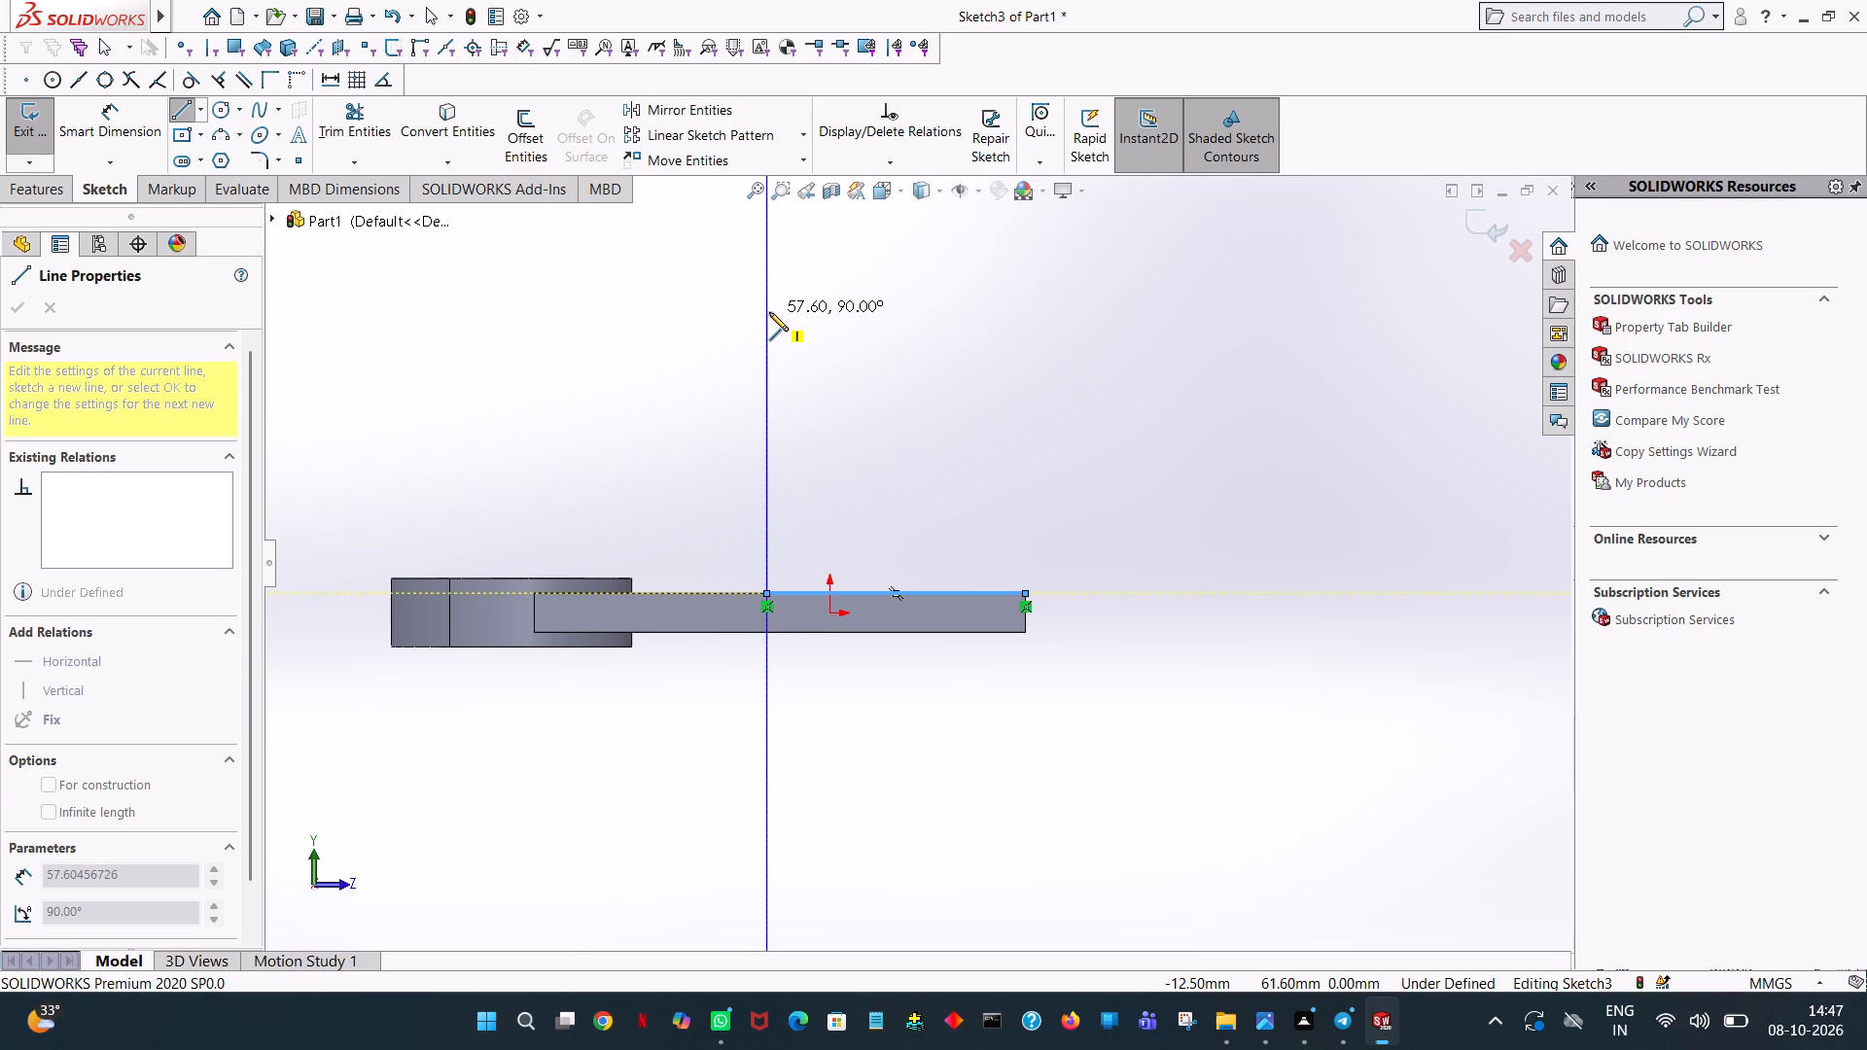
Draw a 35 mm vertical line upward from the inner end of the line on the leg's top edge.
click(769, 312)
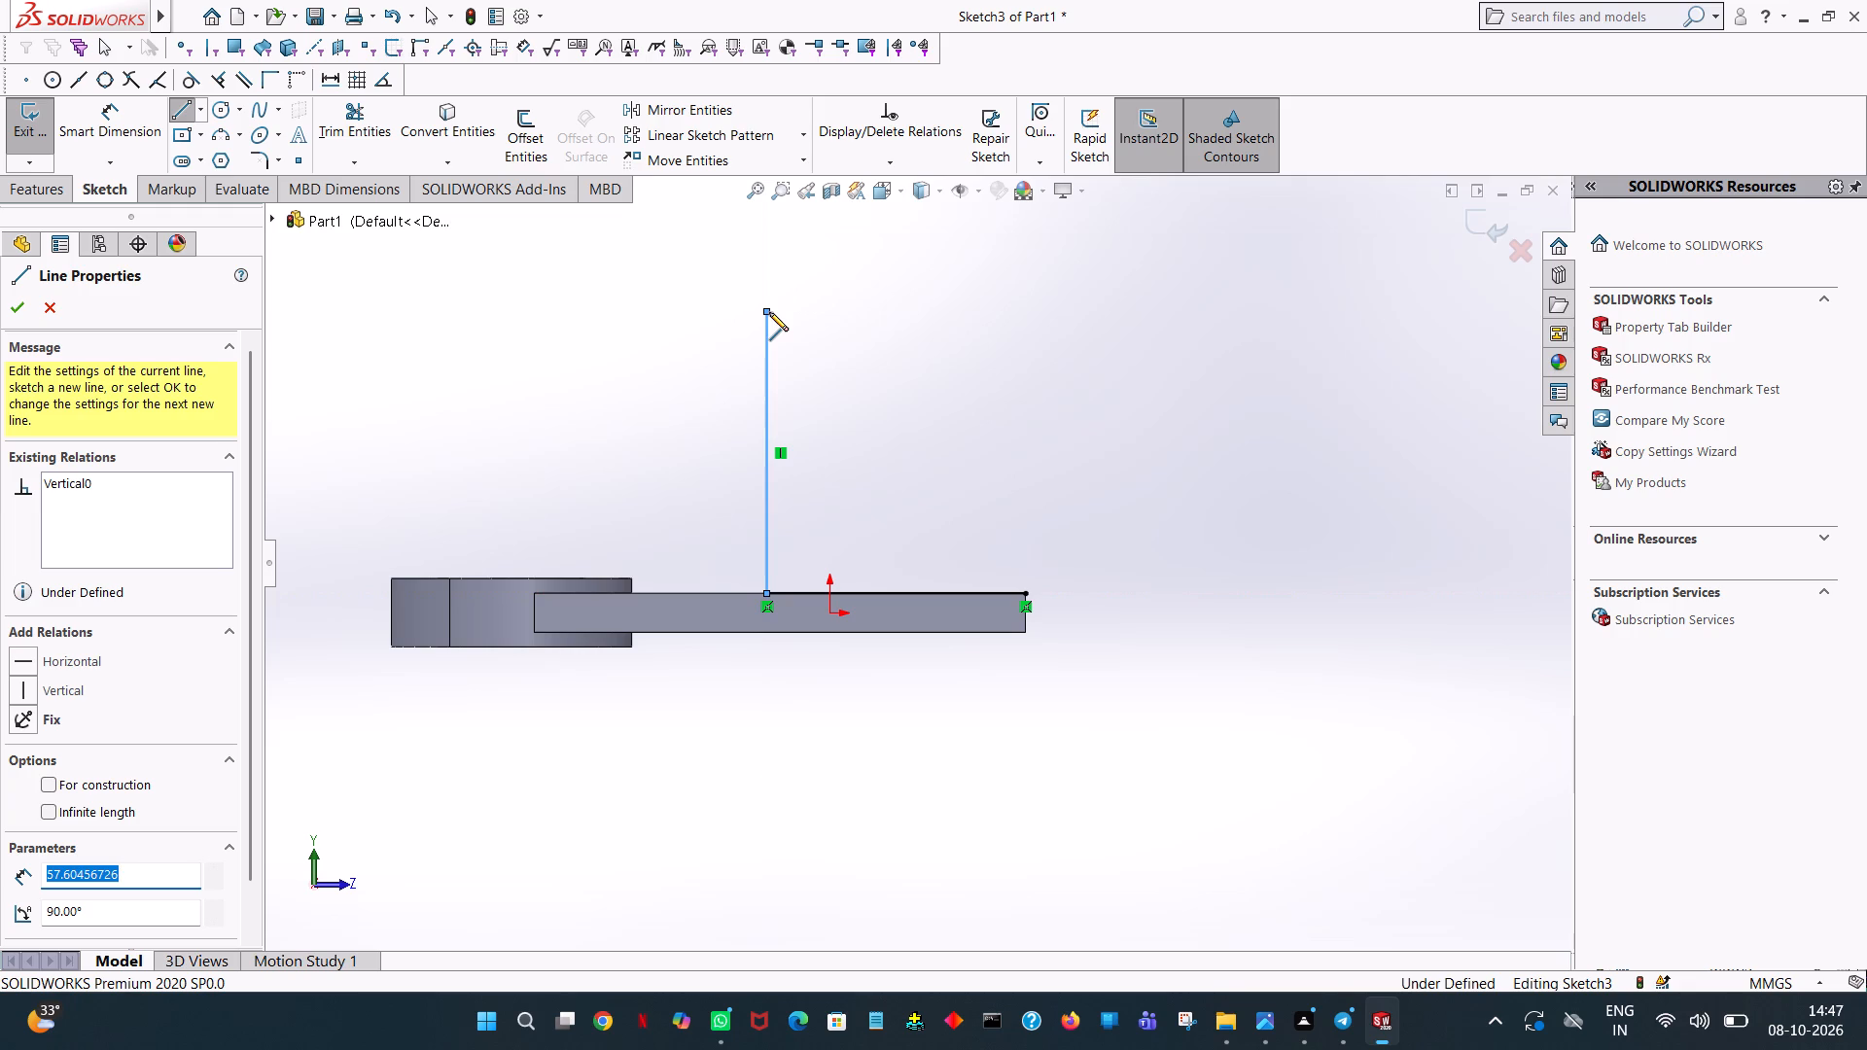
key(4)
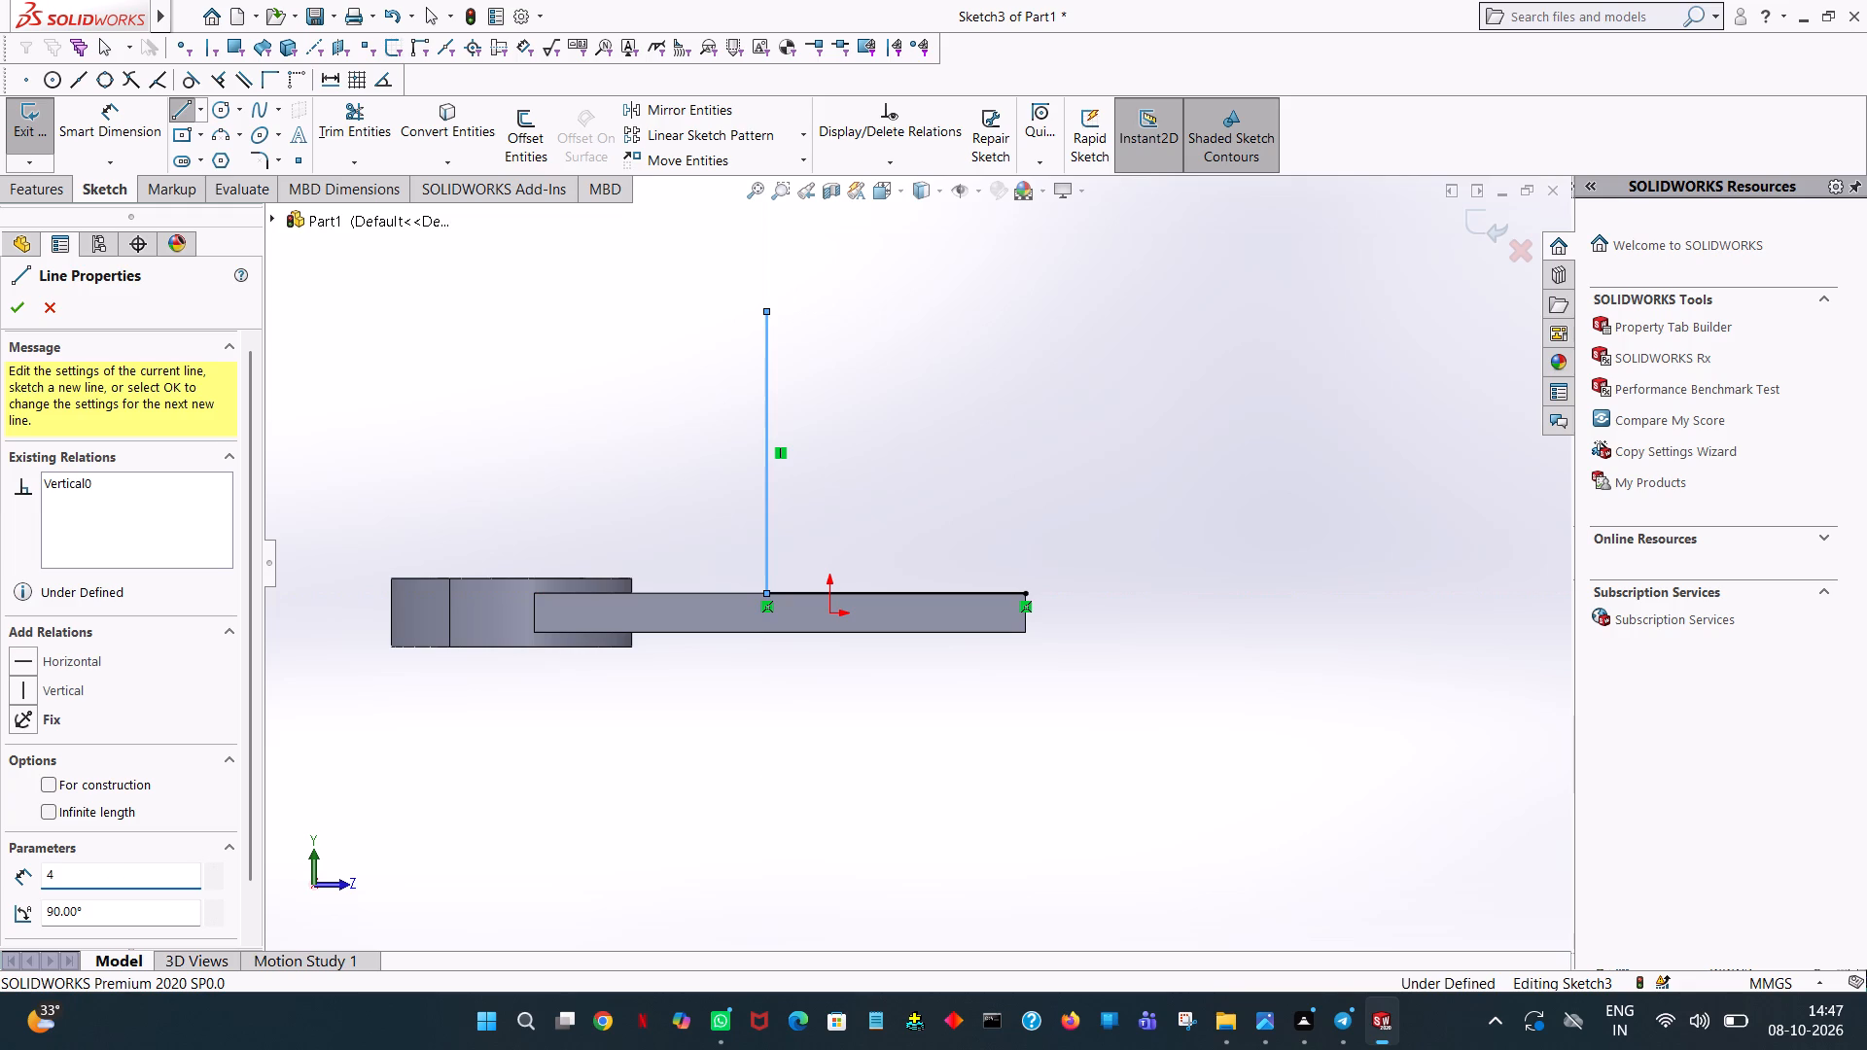
key(2)
key(minus)
key(7)
key(Return)
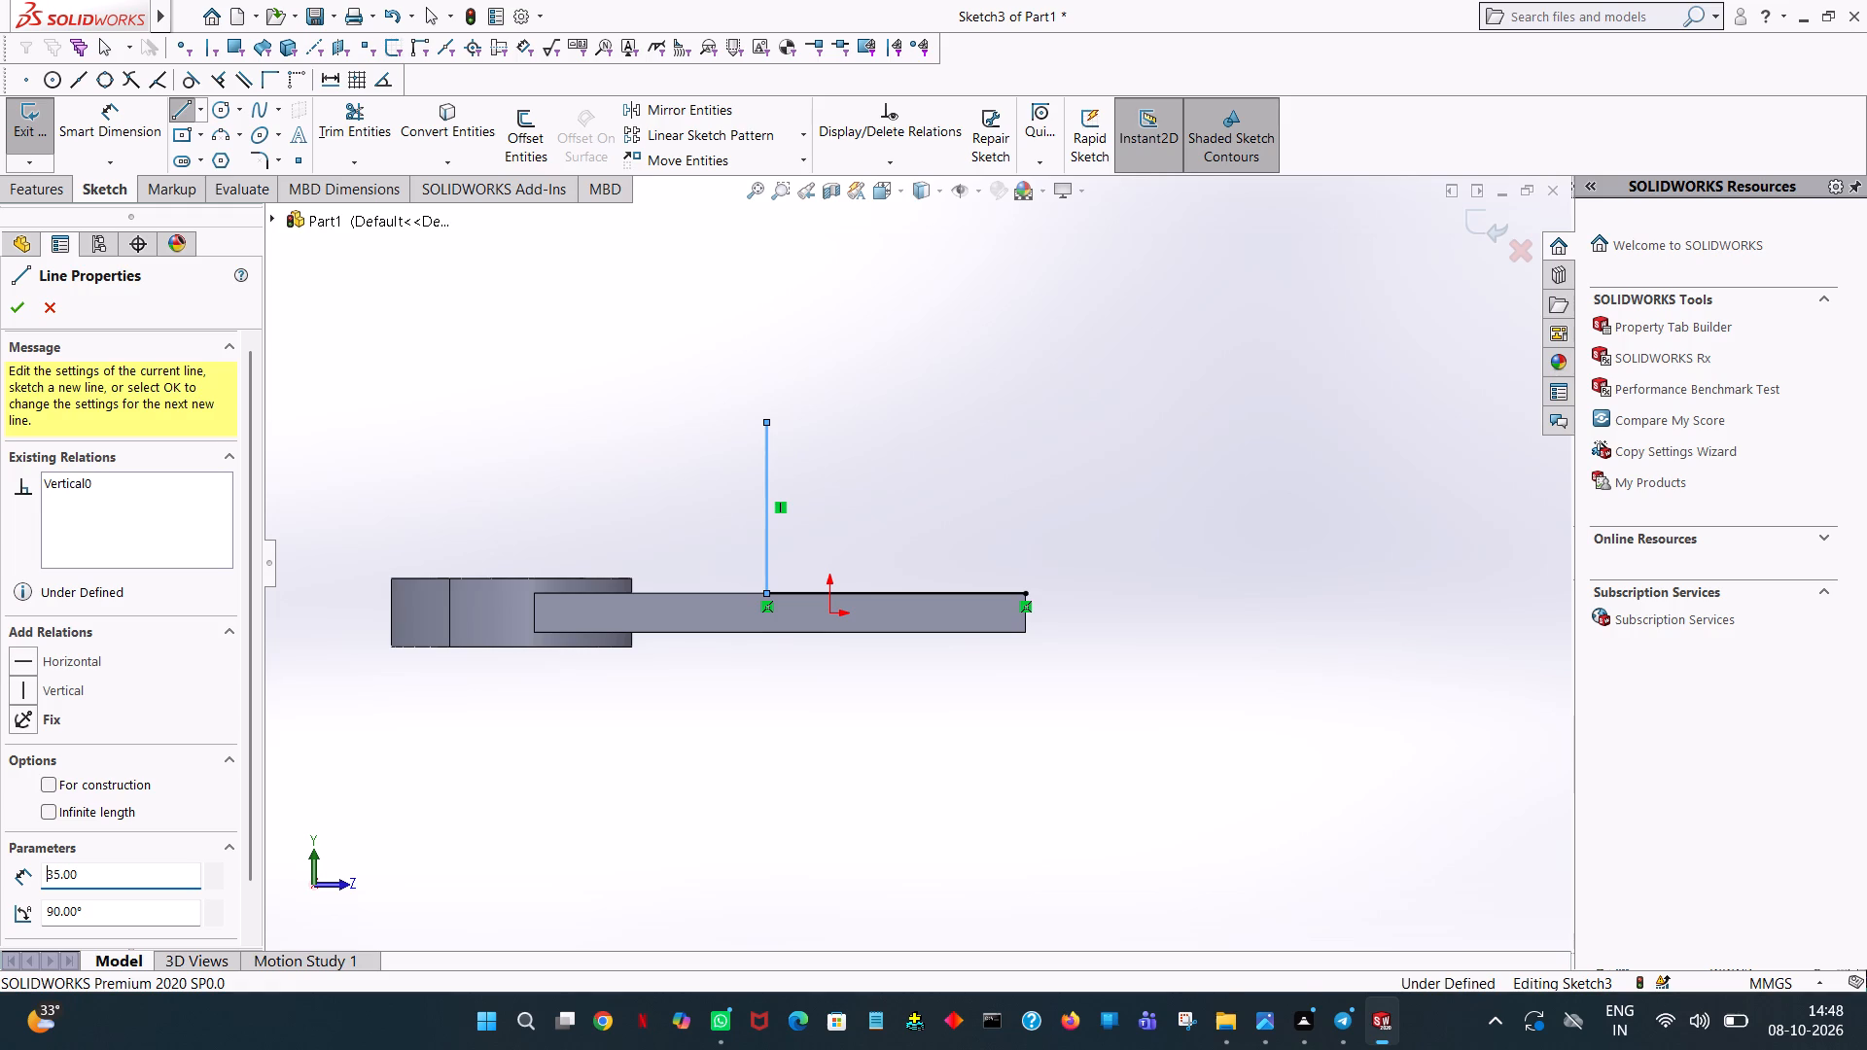
right_click(858, 329)
click(898, 340)
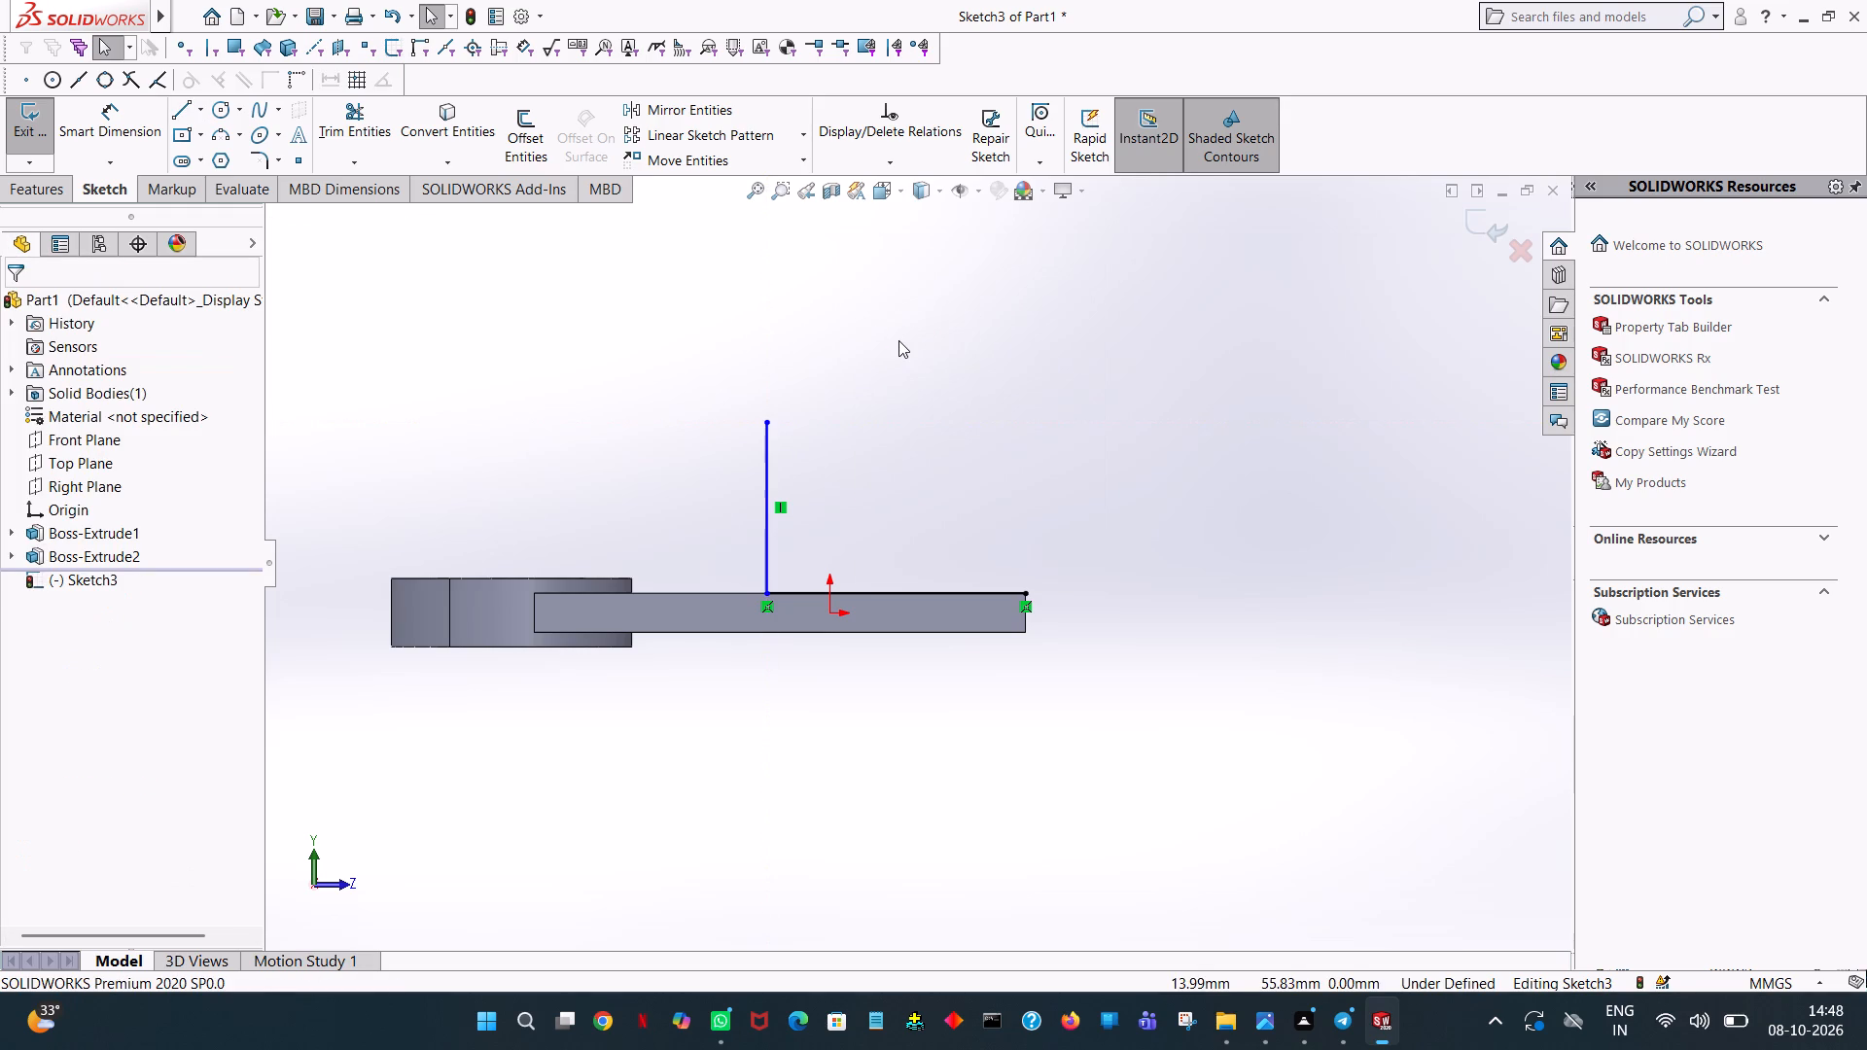
Sketch a circle of radius 12.5 mm centred on the upper end of the 35 mm vertical line.
click(220, 106)
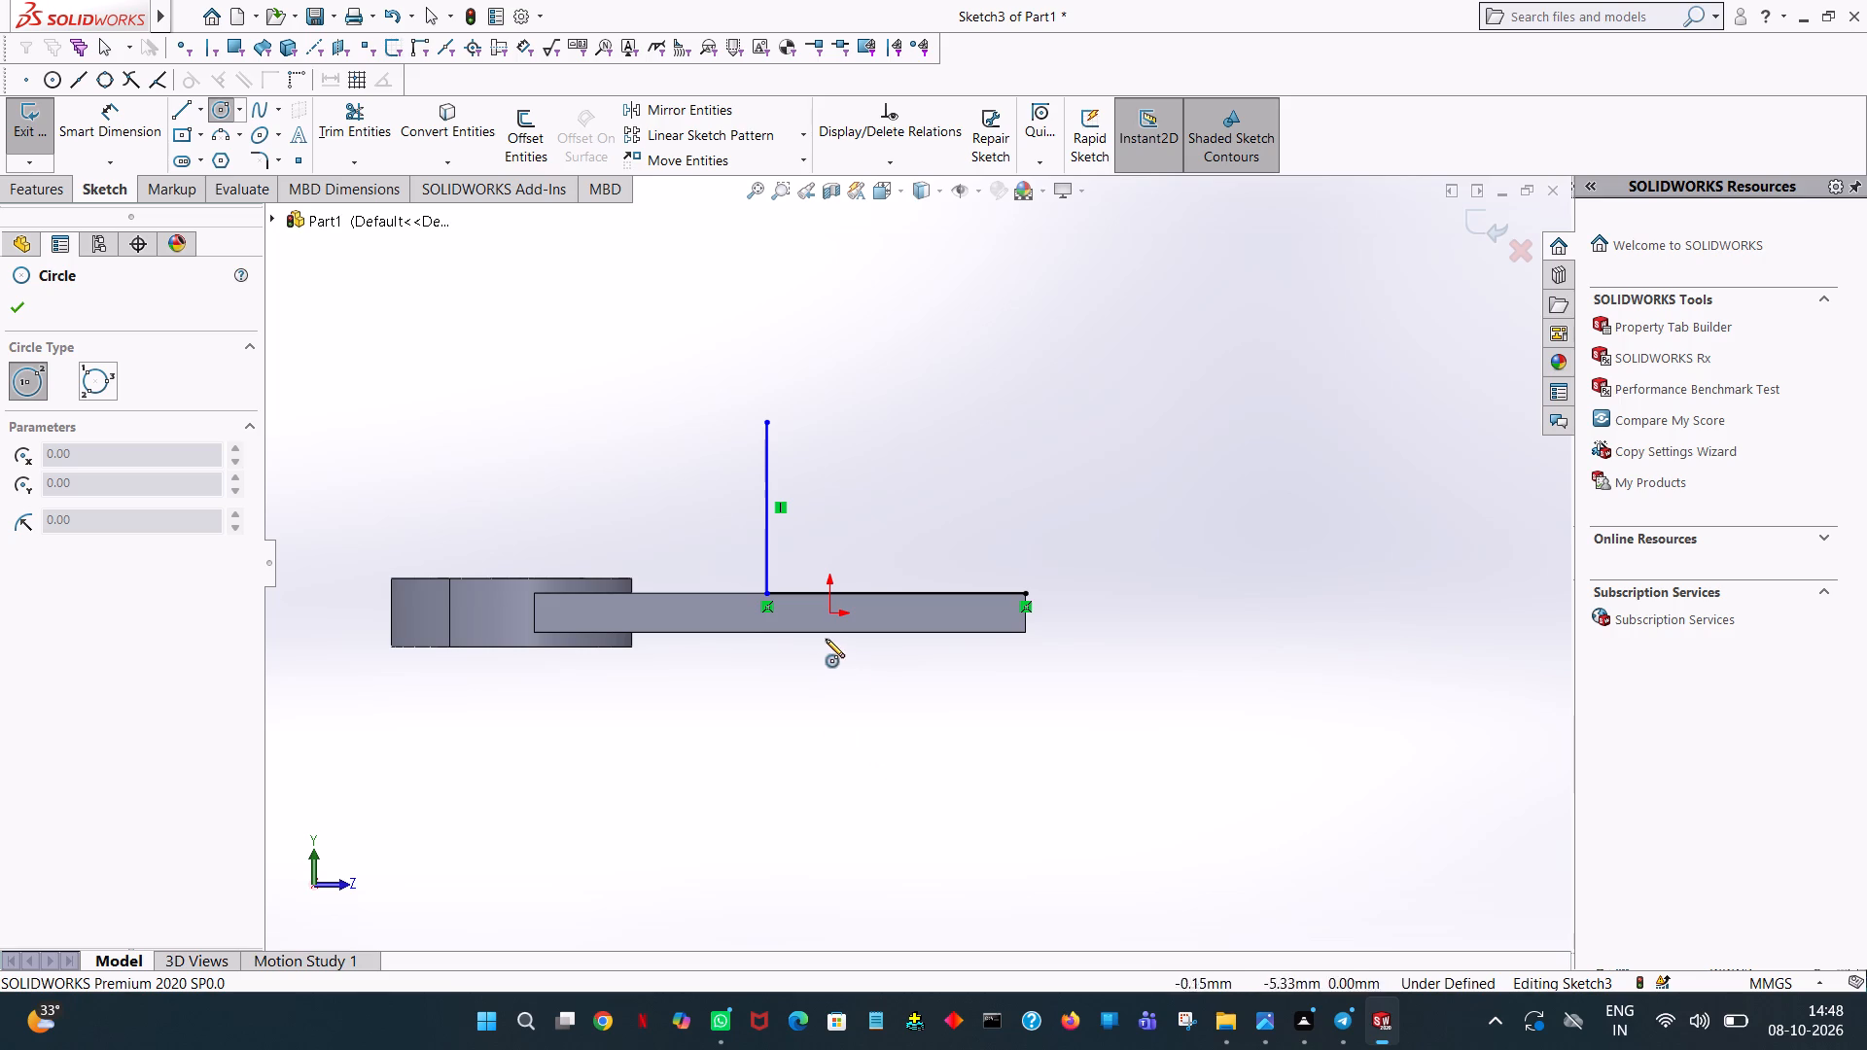
click(765, 418)
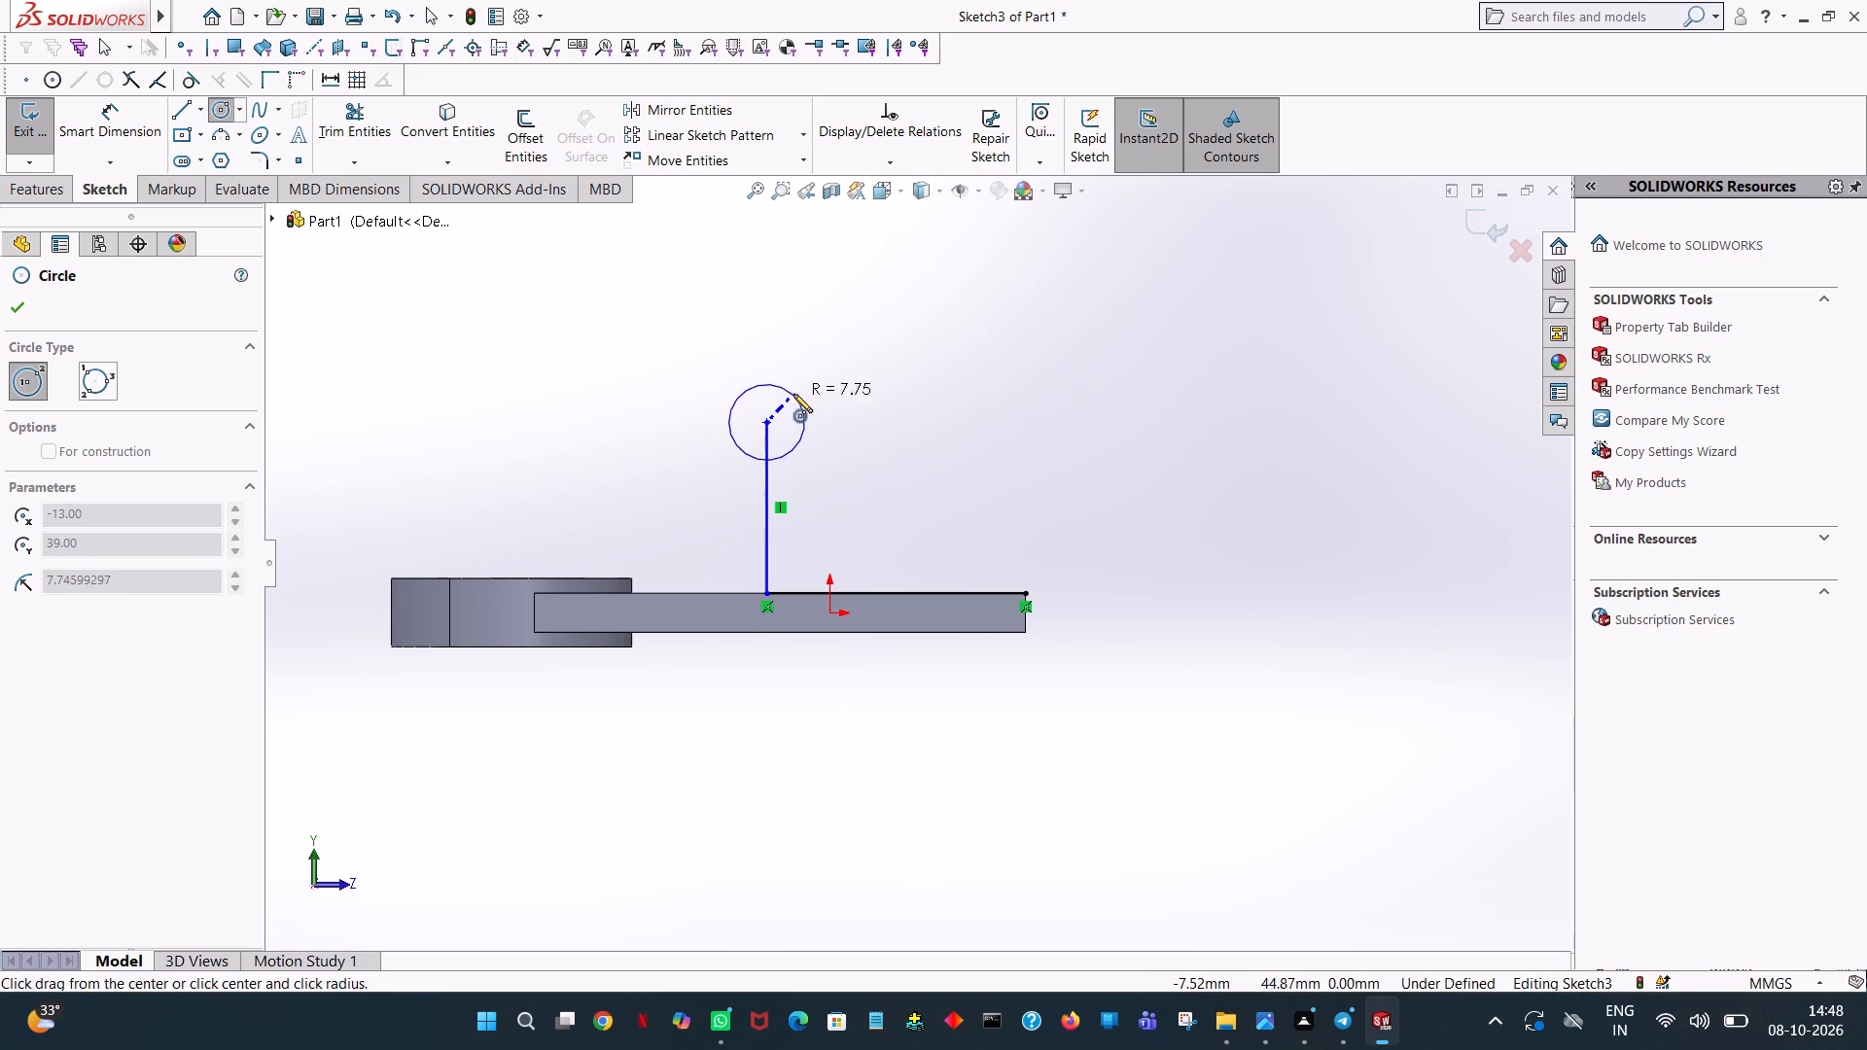
click(795, 392)
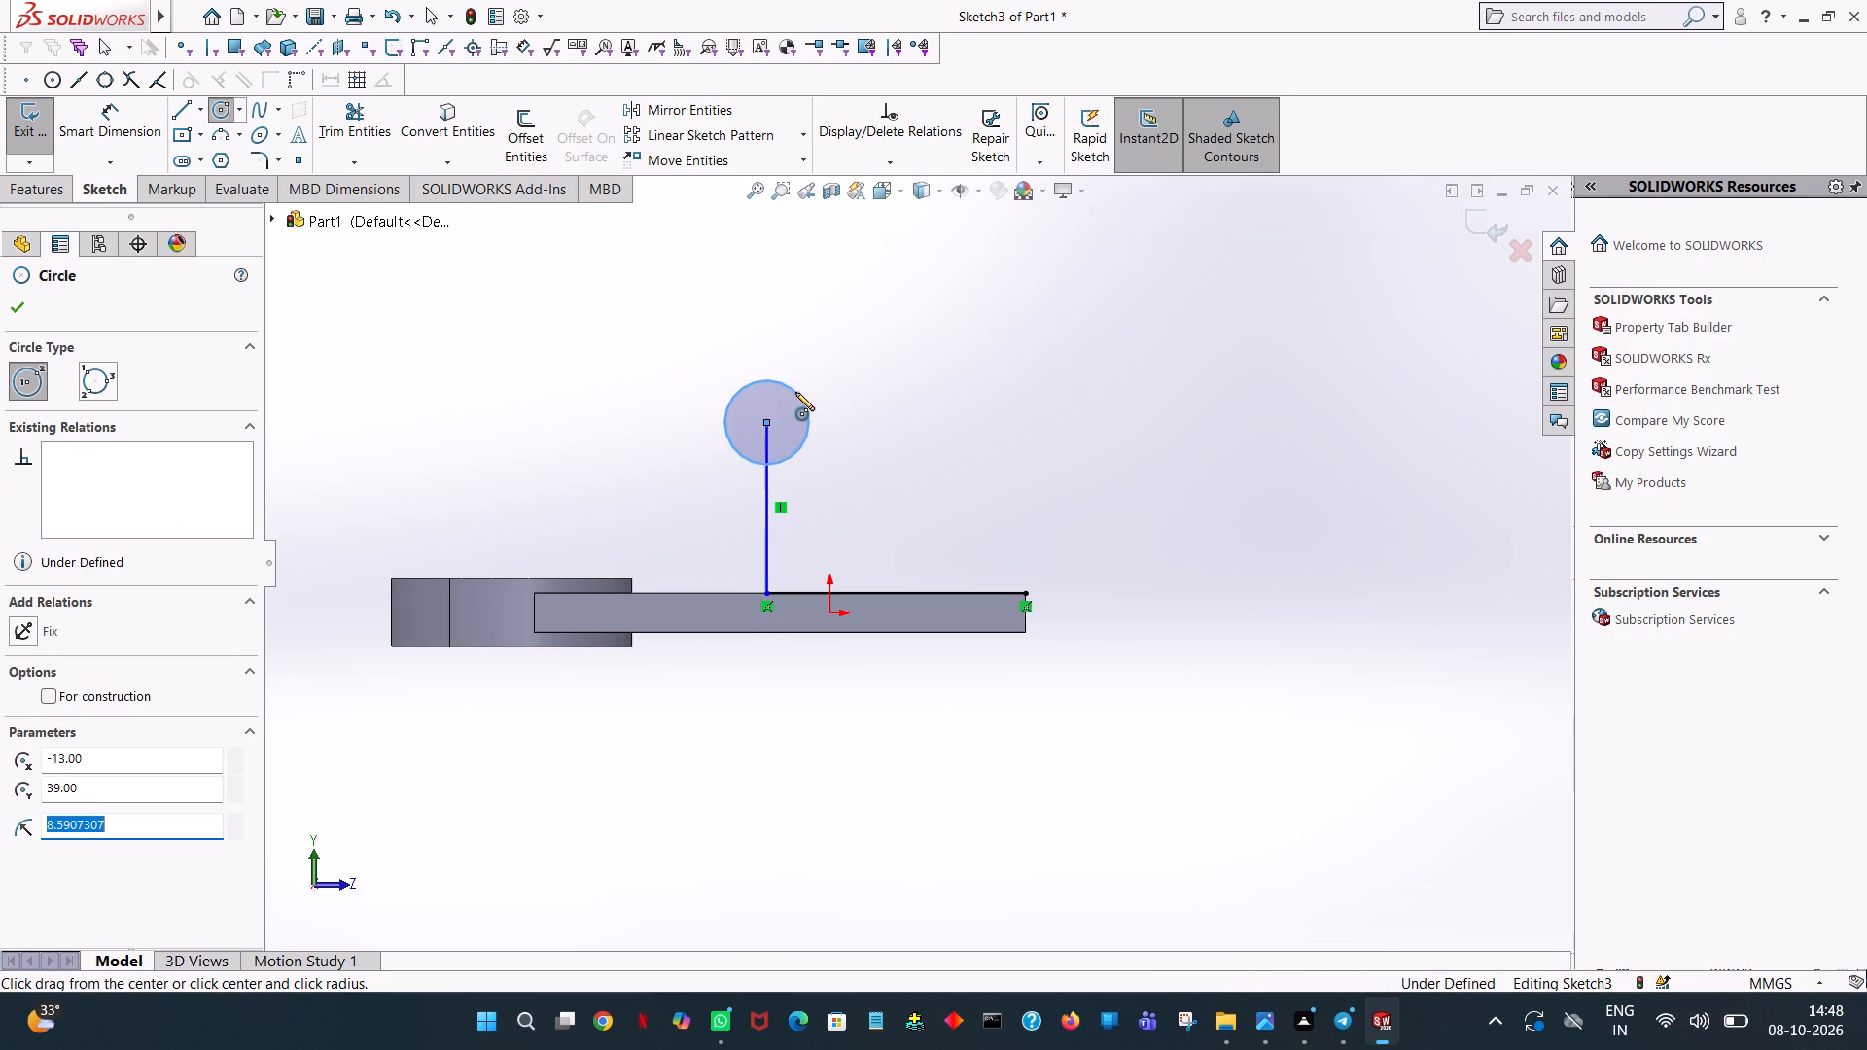
text(25/2)
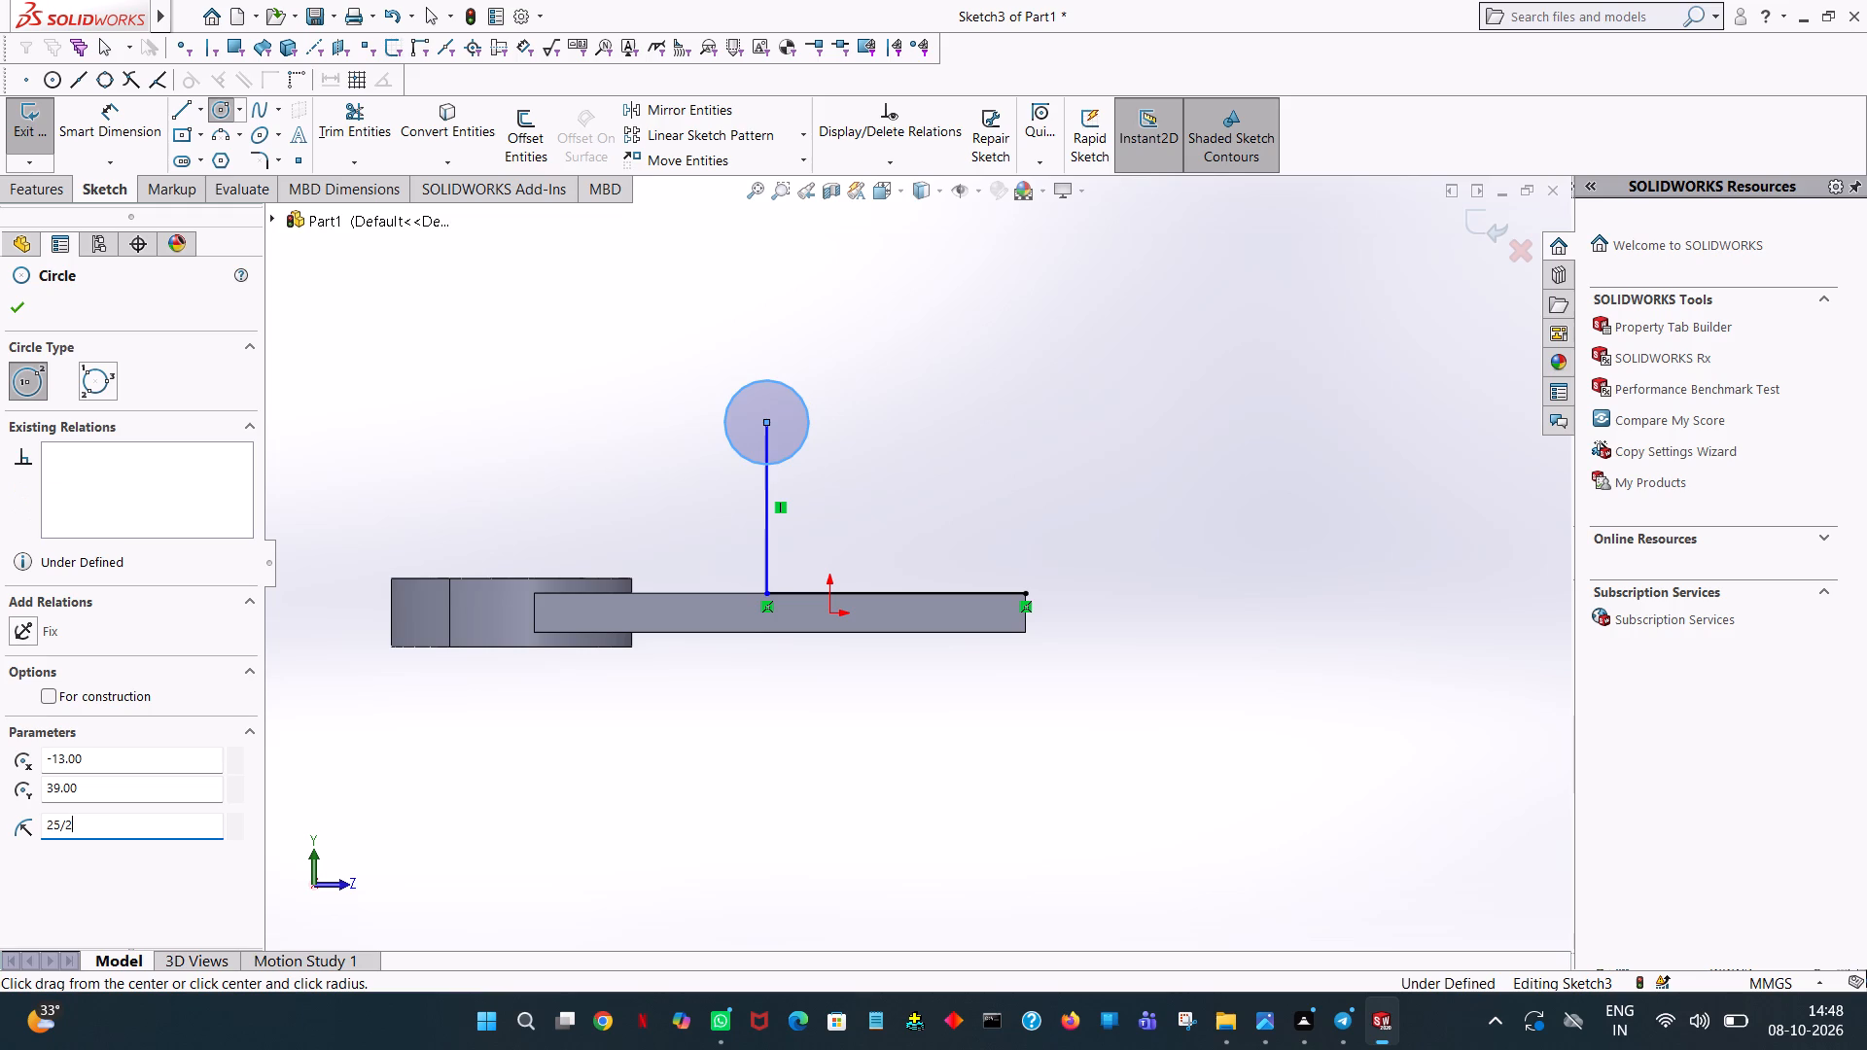
key(Return)
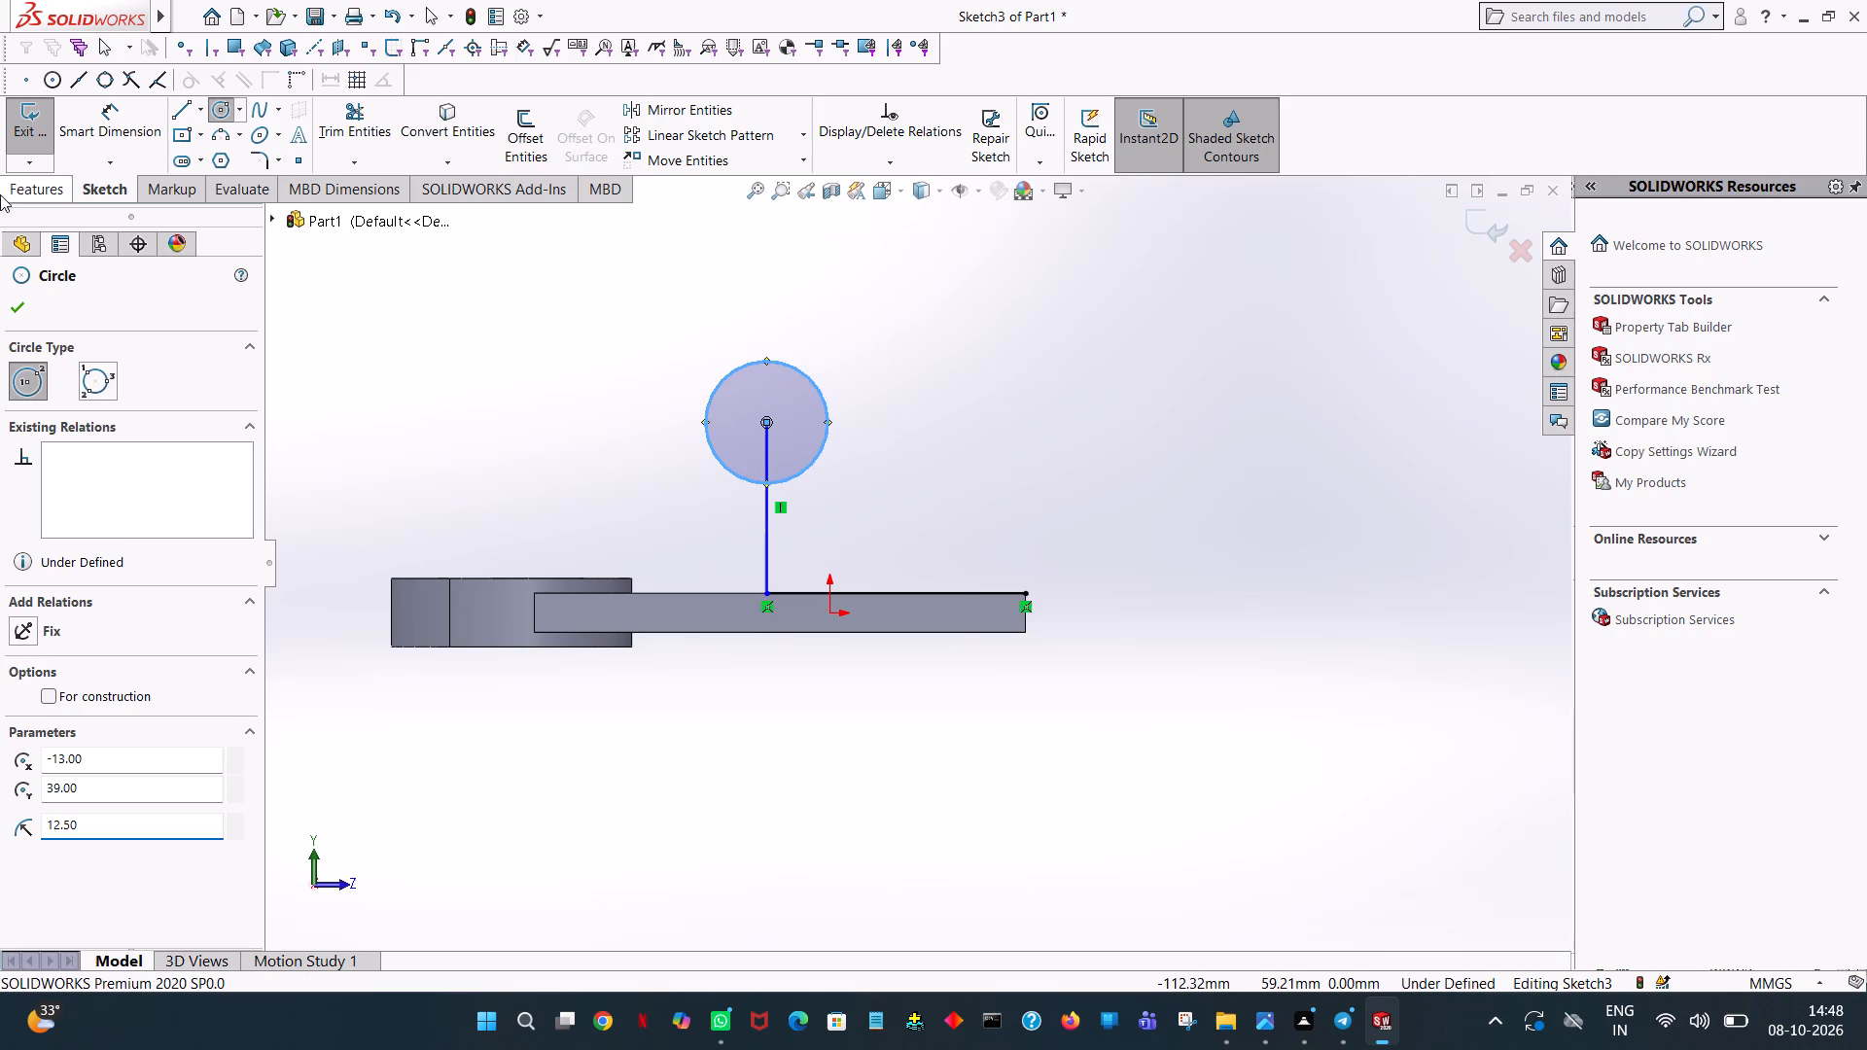
click(15, 298)
Draw a 35 mm vertical tangent line from the circle's right quadrant point down to the leg's top edge.
click(187, 104)
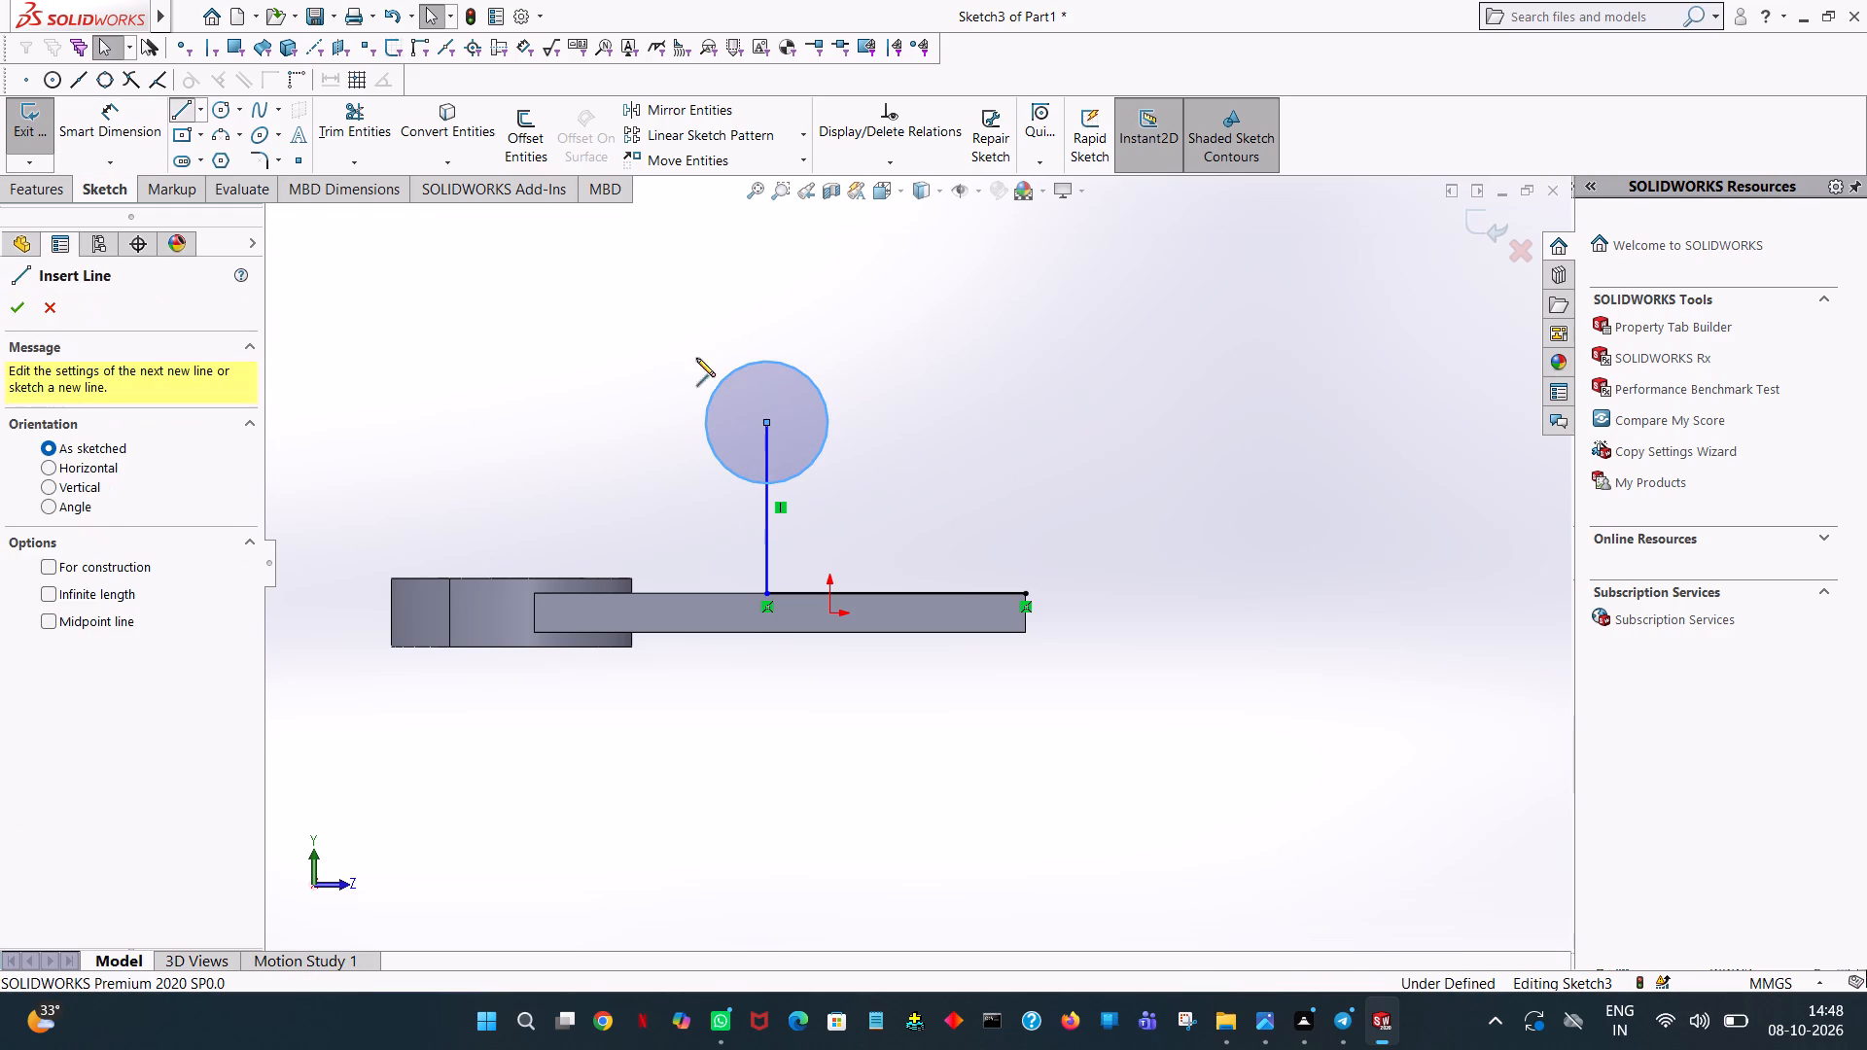
click(827, 421)
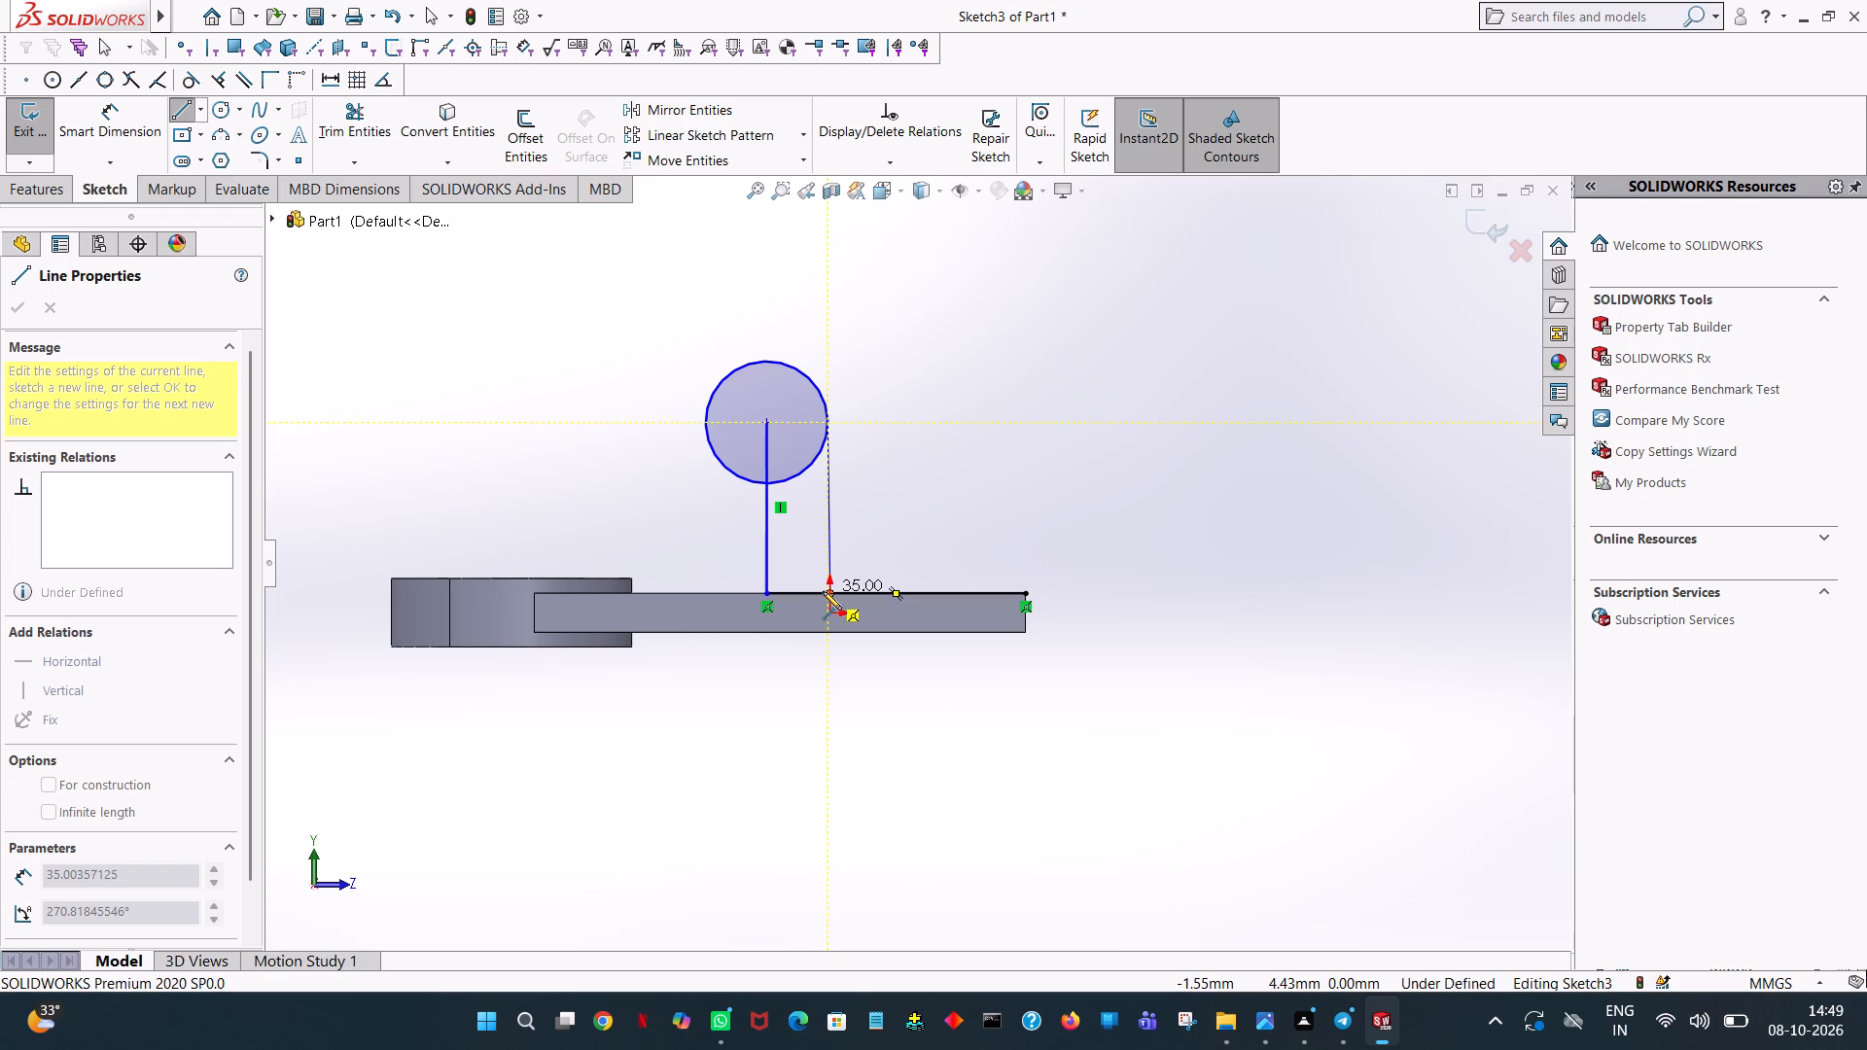
ctrl+scroll(824, 591, down, 3)
scroll(832, 591, down, 2)
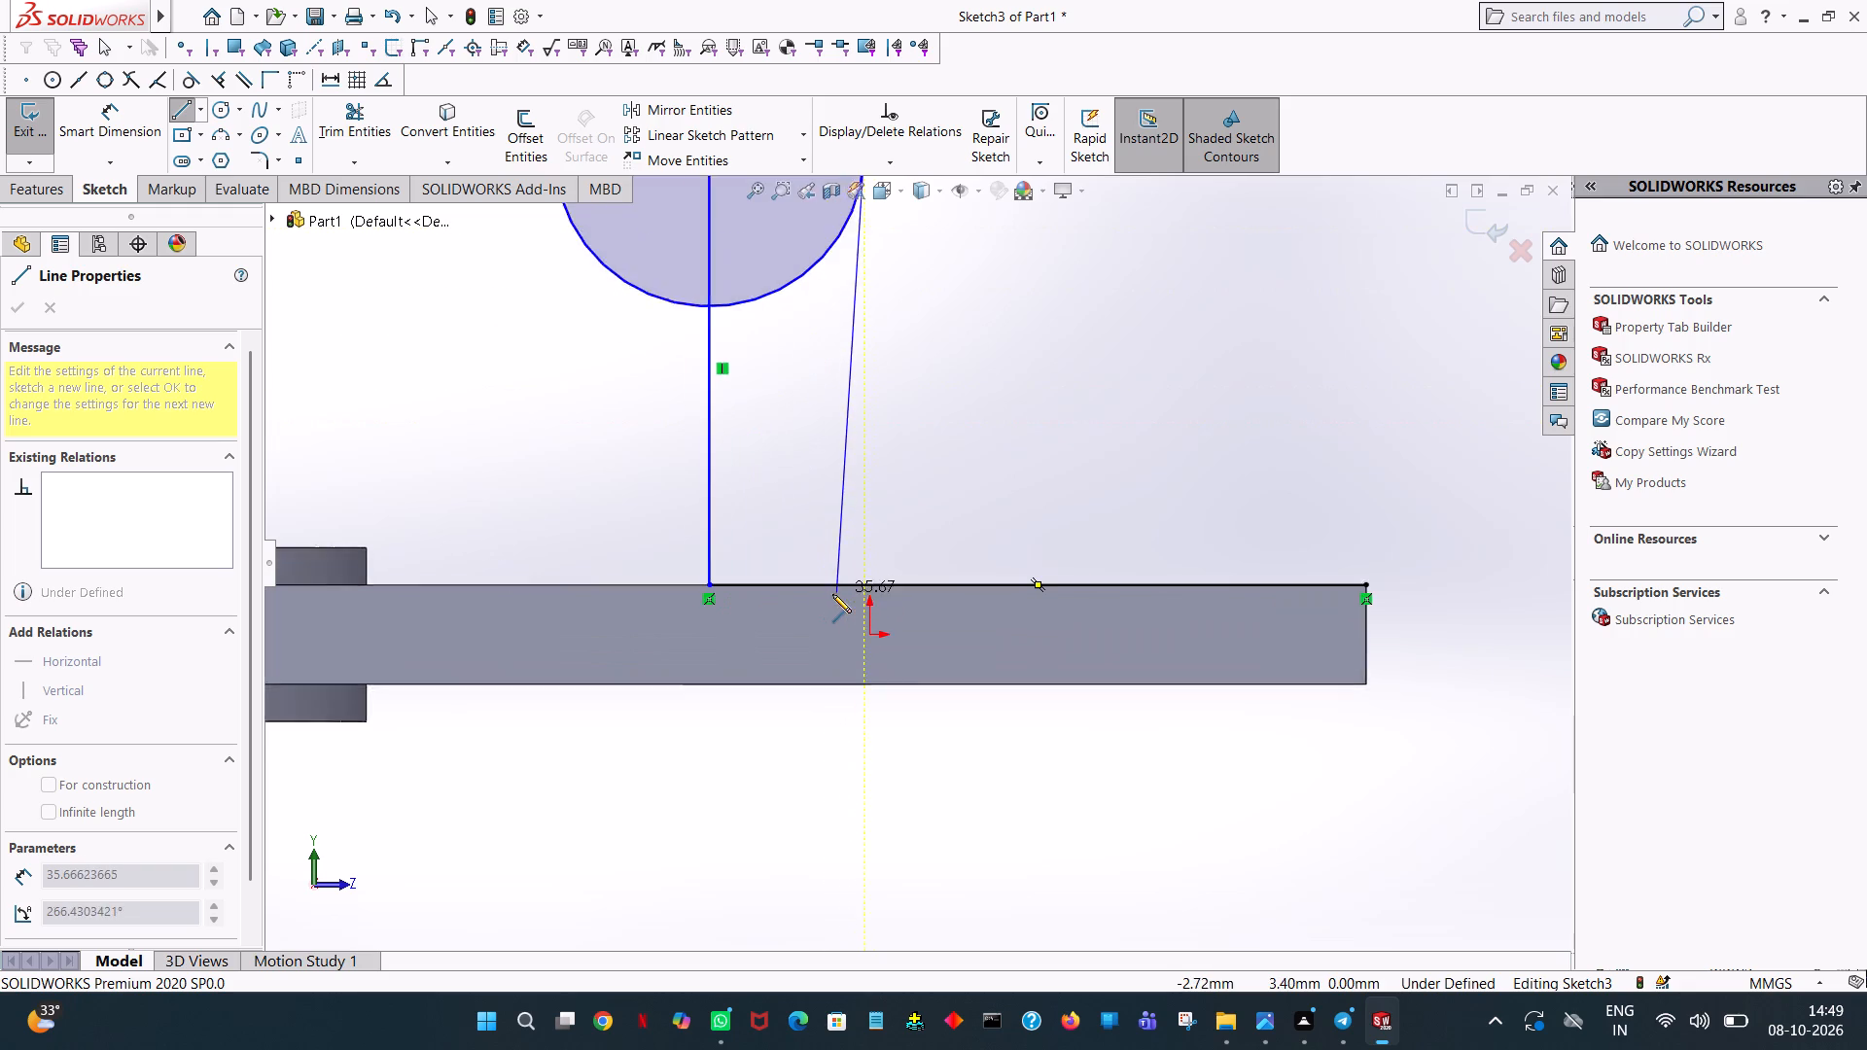
scroll(832, 594, down, 1)
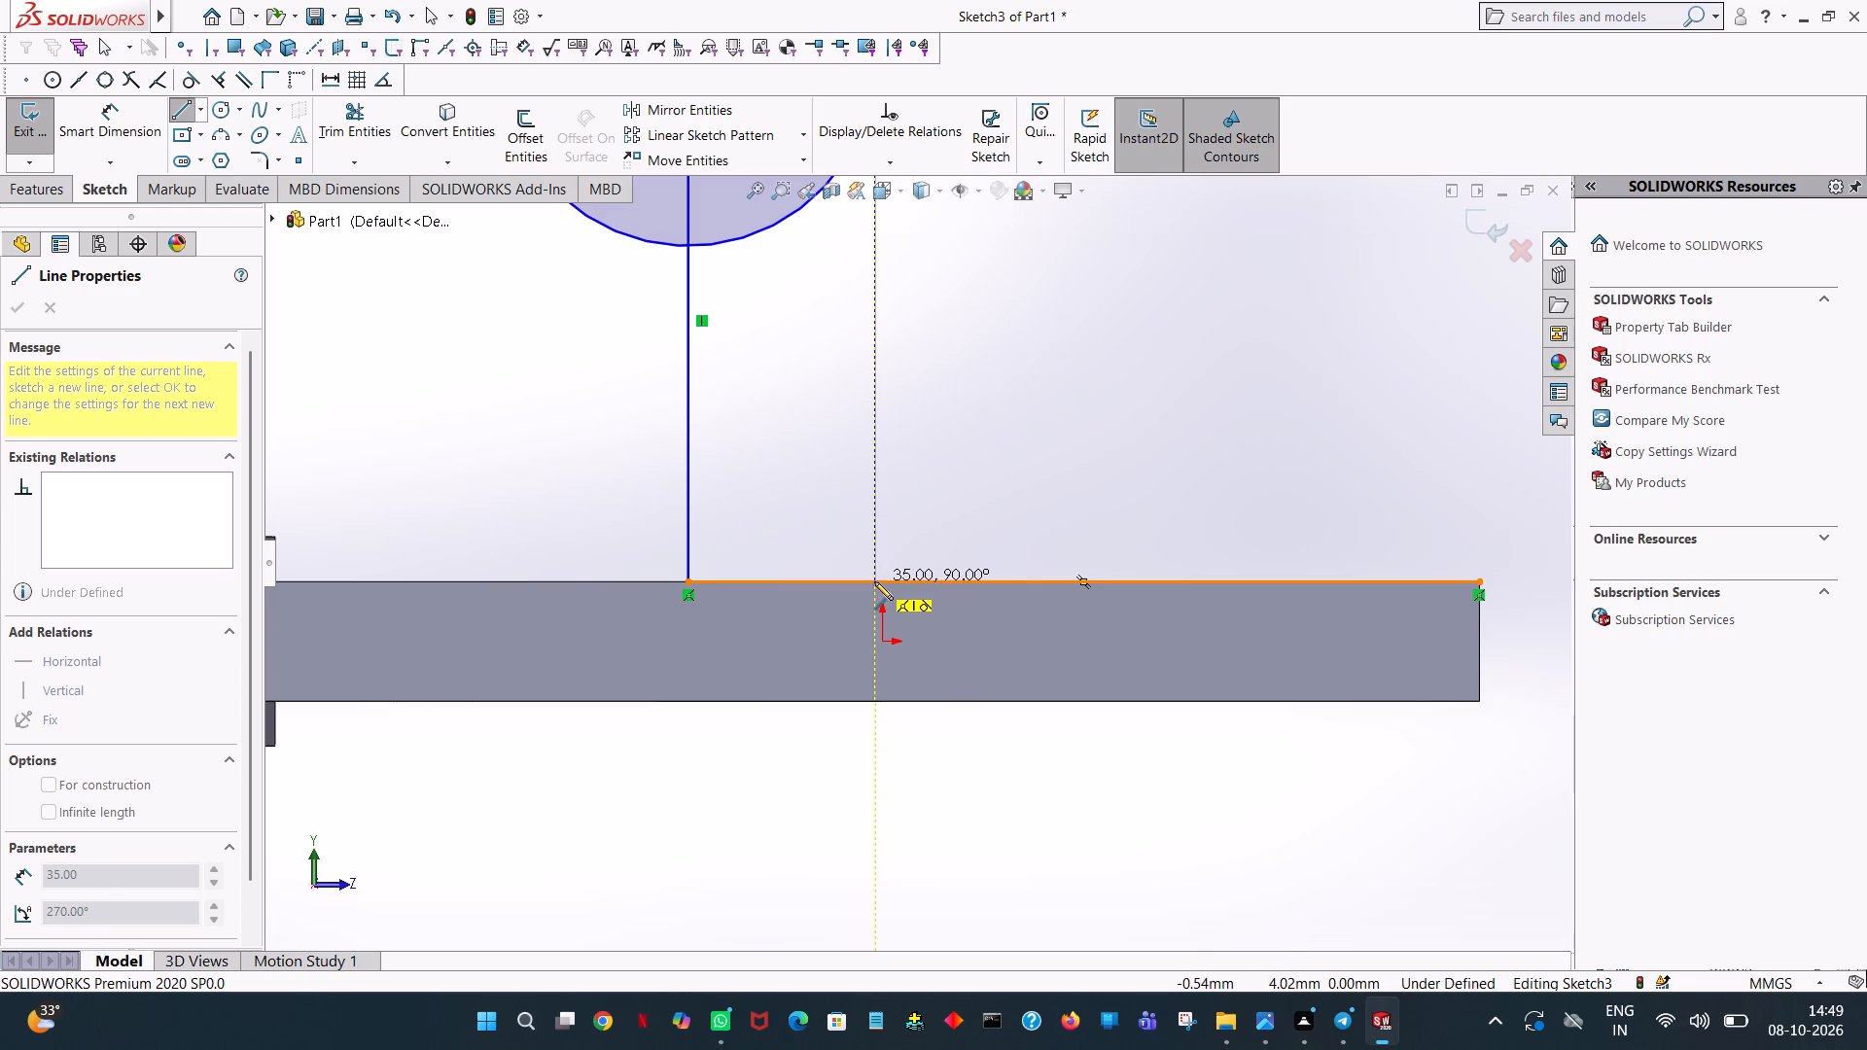
click(874, 581)
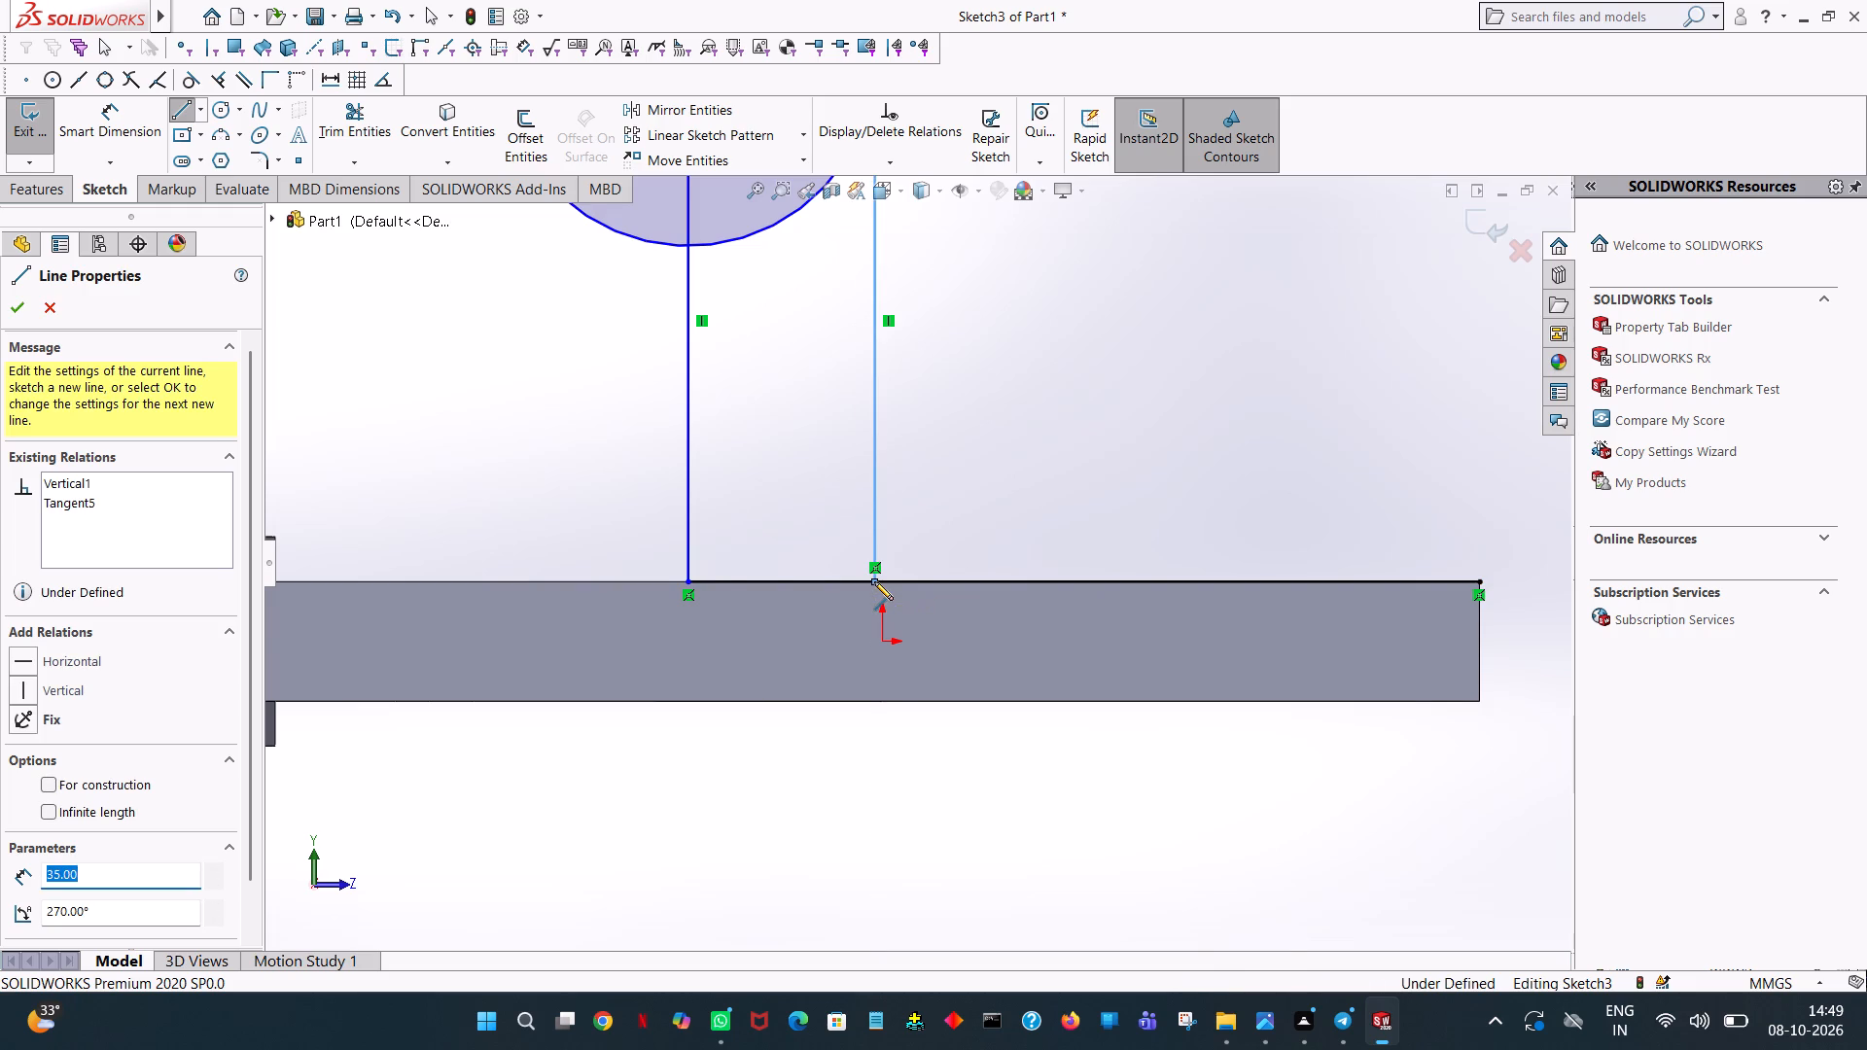
right_click(917, 523)
click(943, 537)
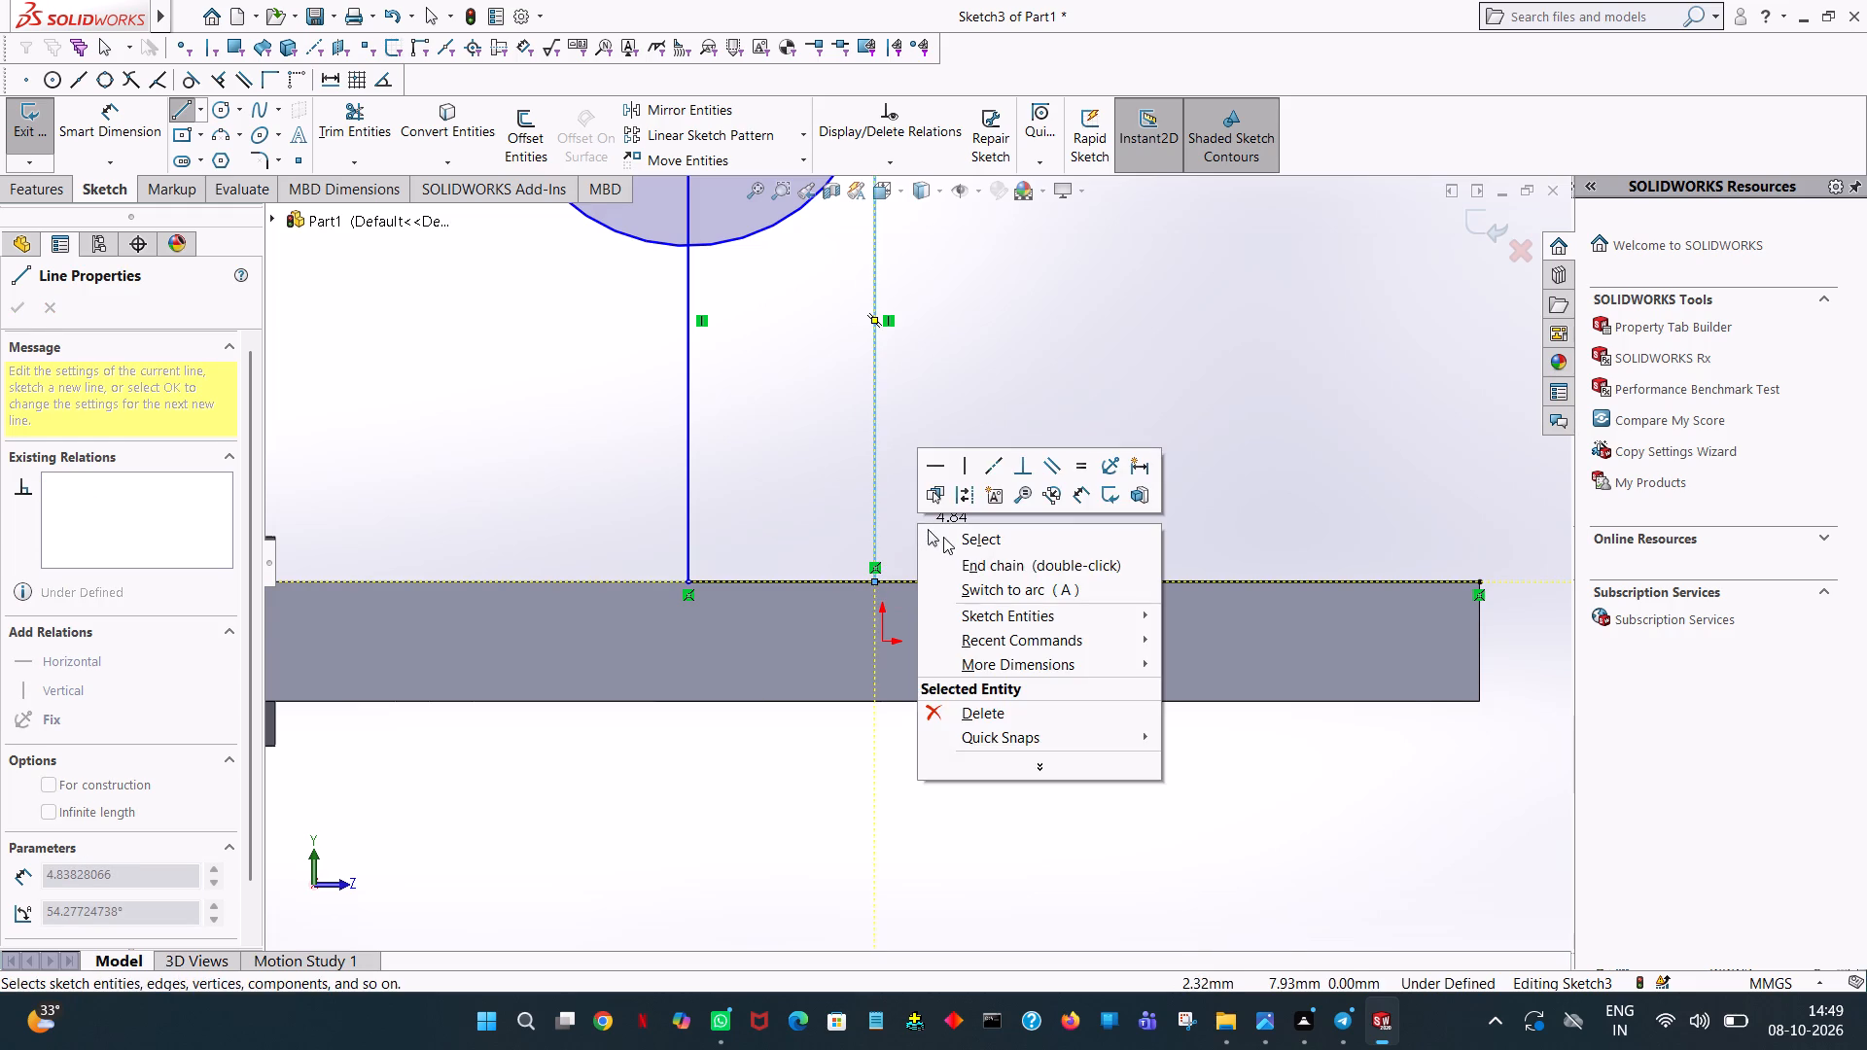
scroll(669, 444, down, 3)
scroll(662, 451, up, 7)
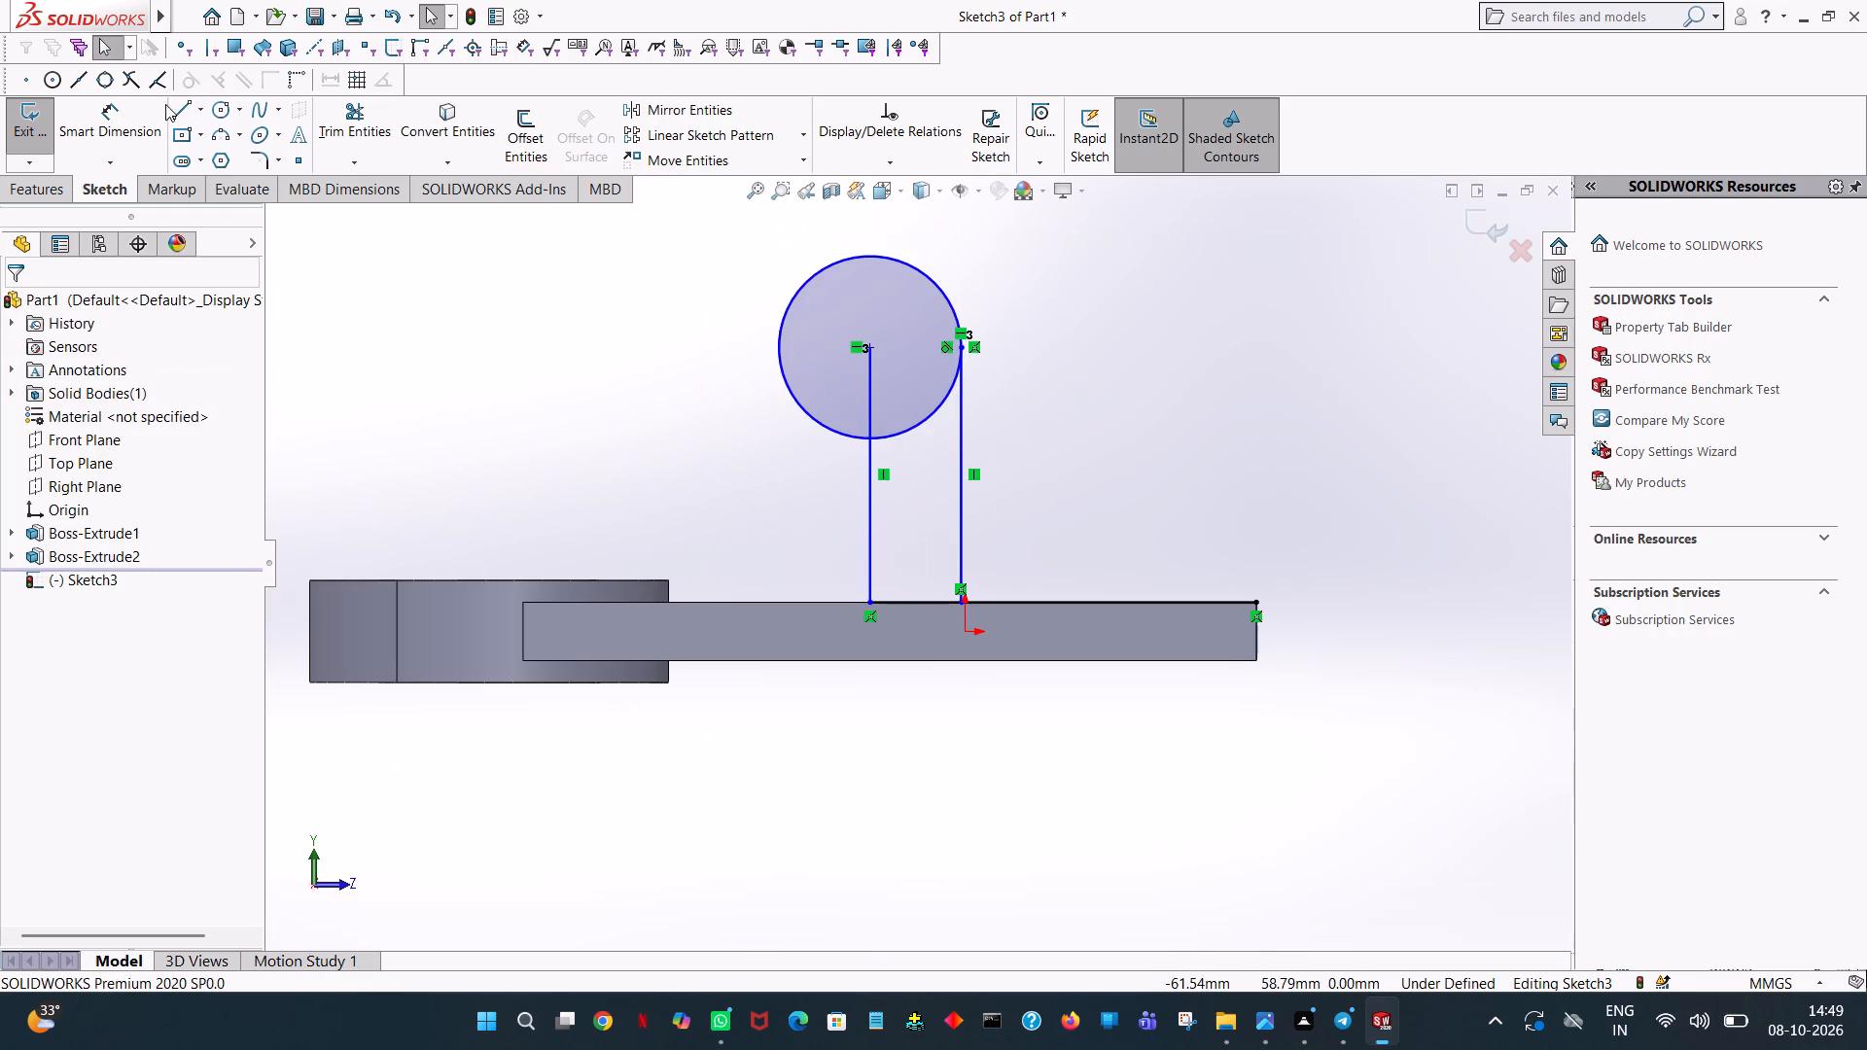
Draw the matching 35 mm tangent line from the circle's left quadrant point, plus a 12.5 mm line from its foot to the centre line's foot.
click(188, 114)
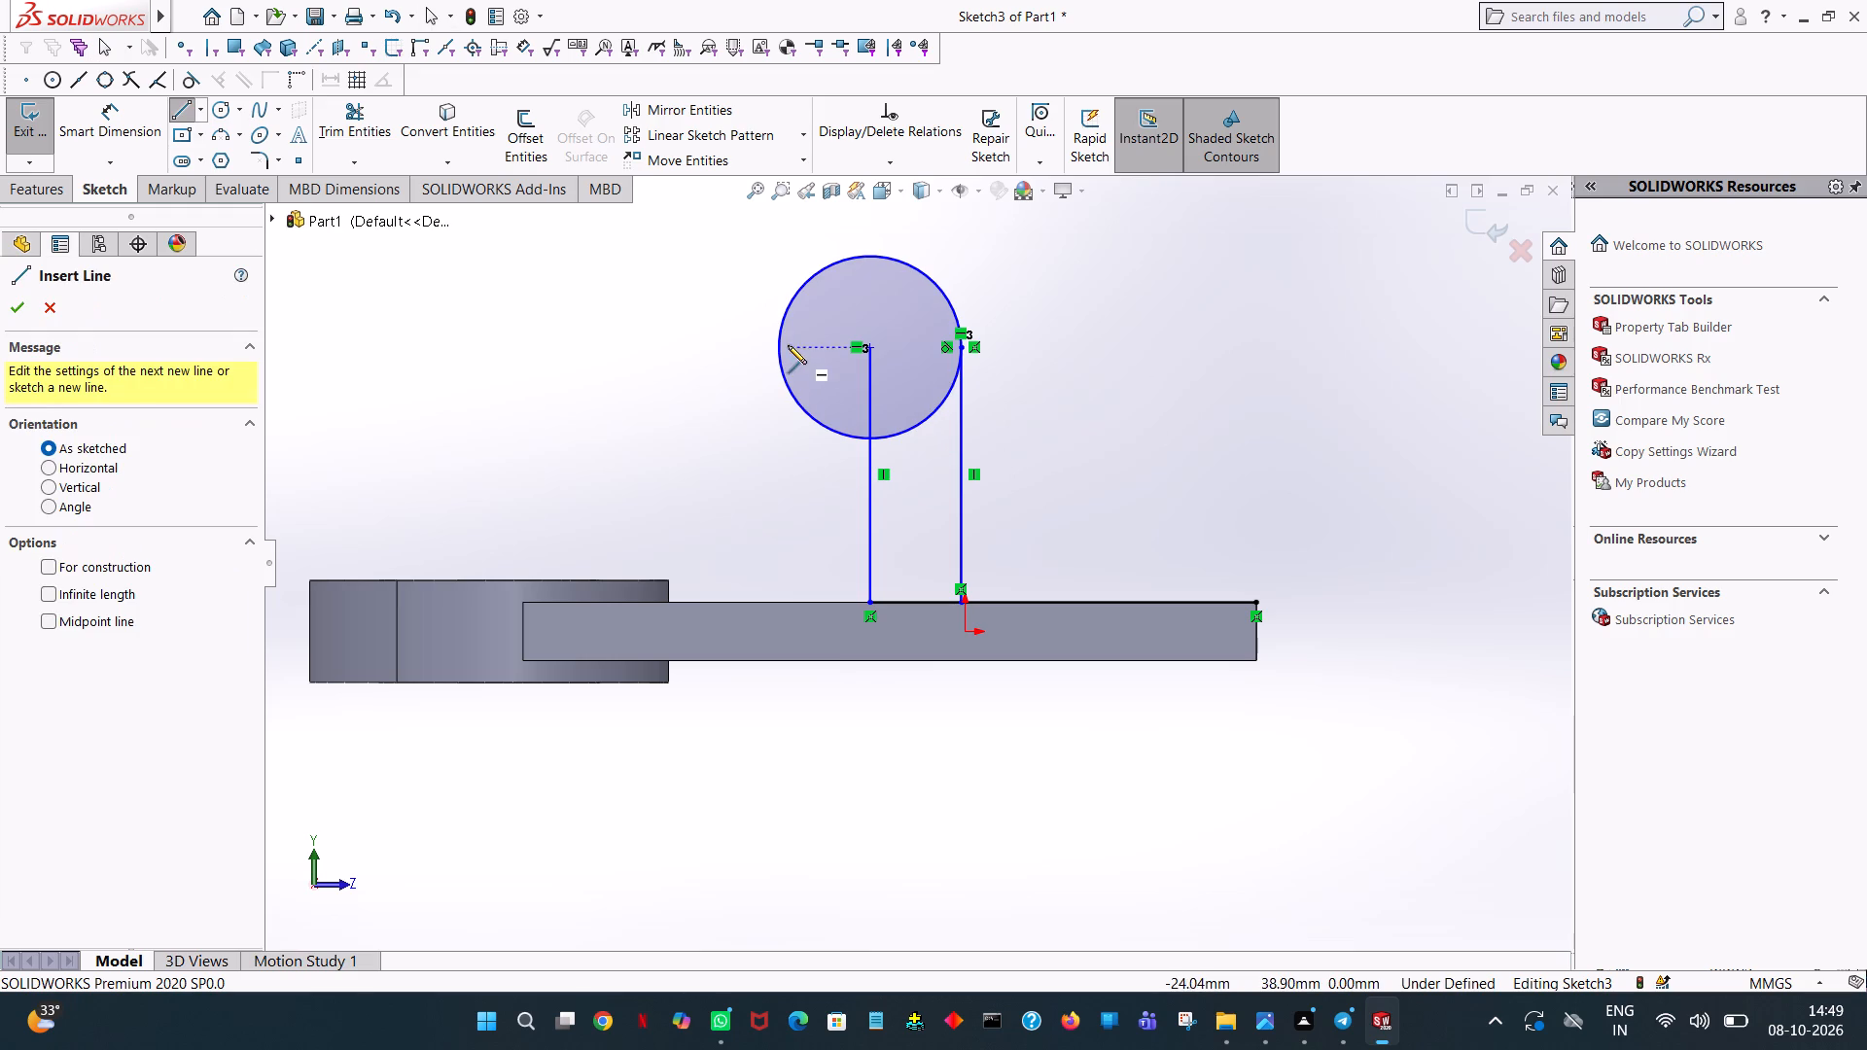
click(777, 349)
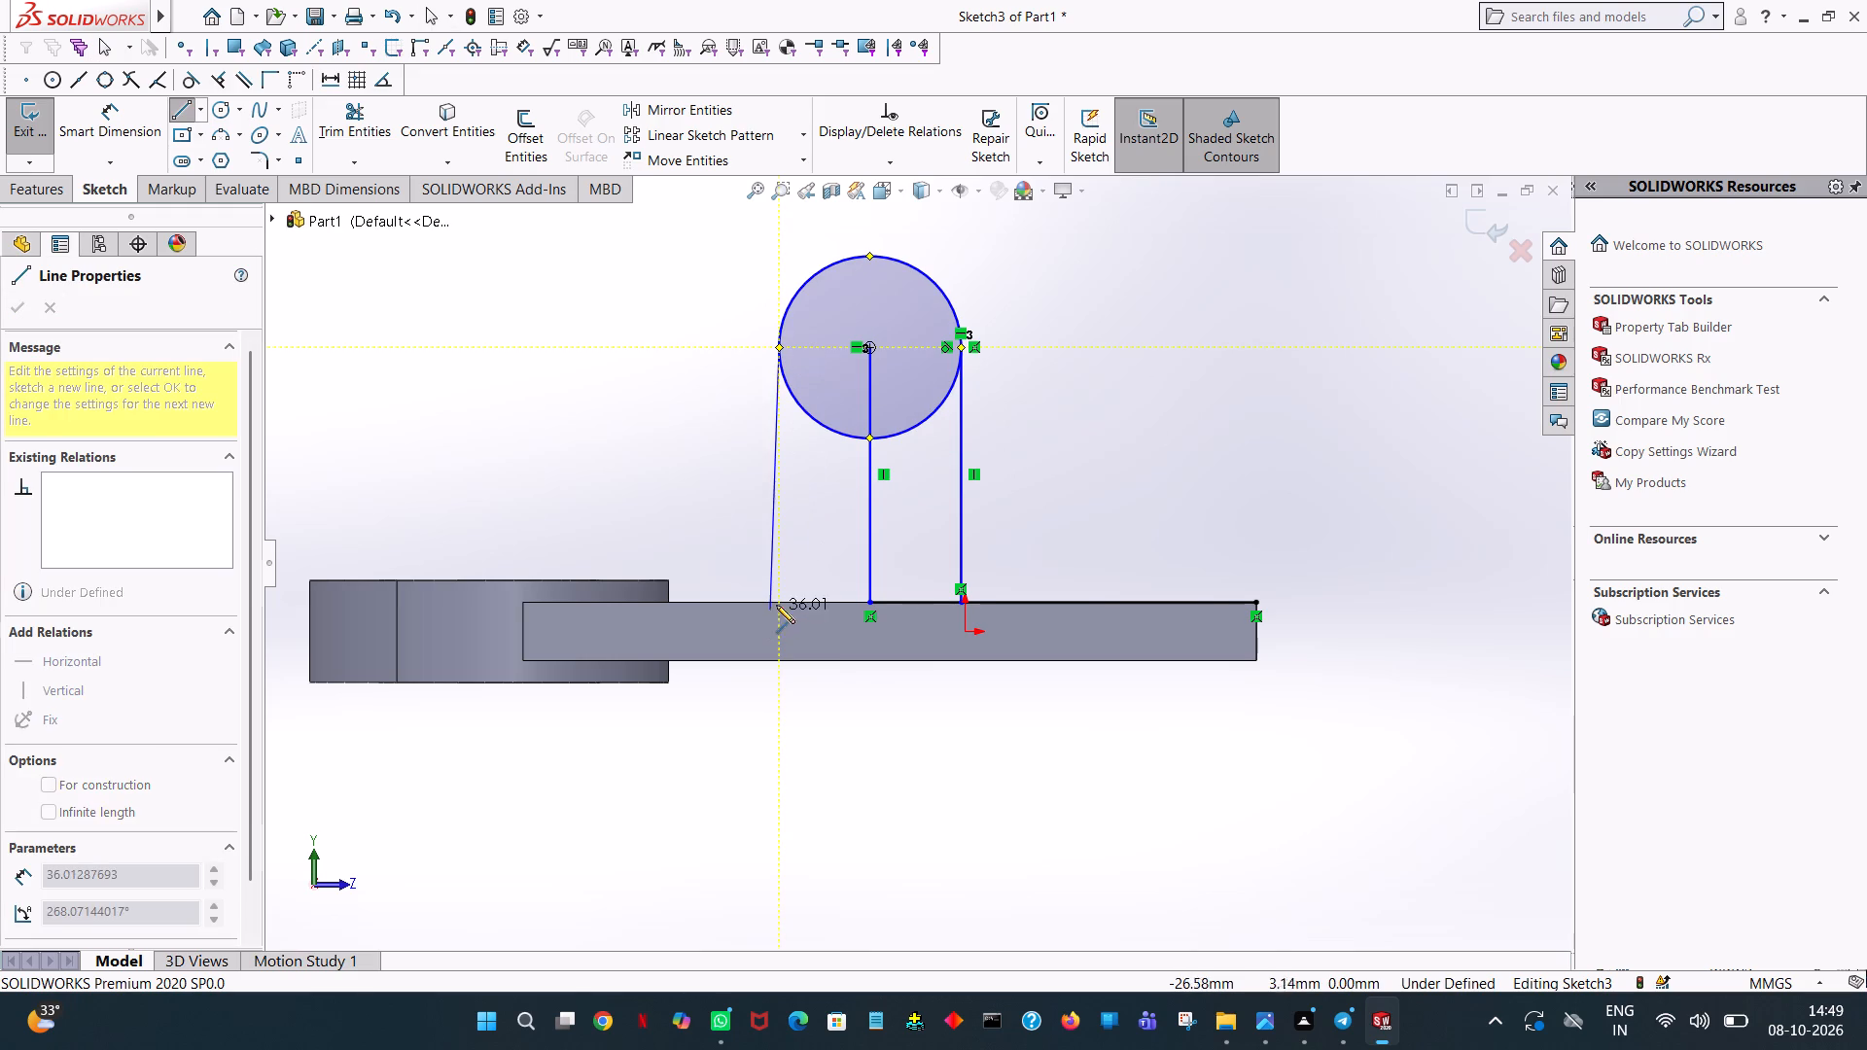
click(778, 603)
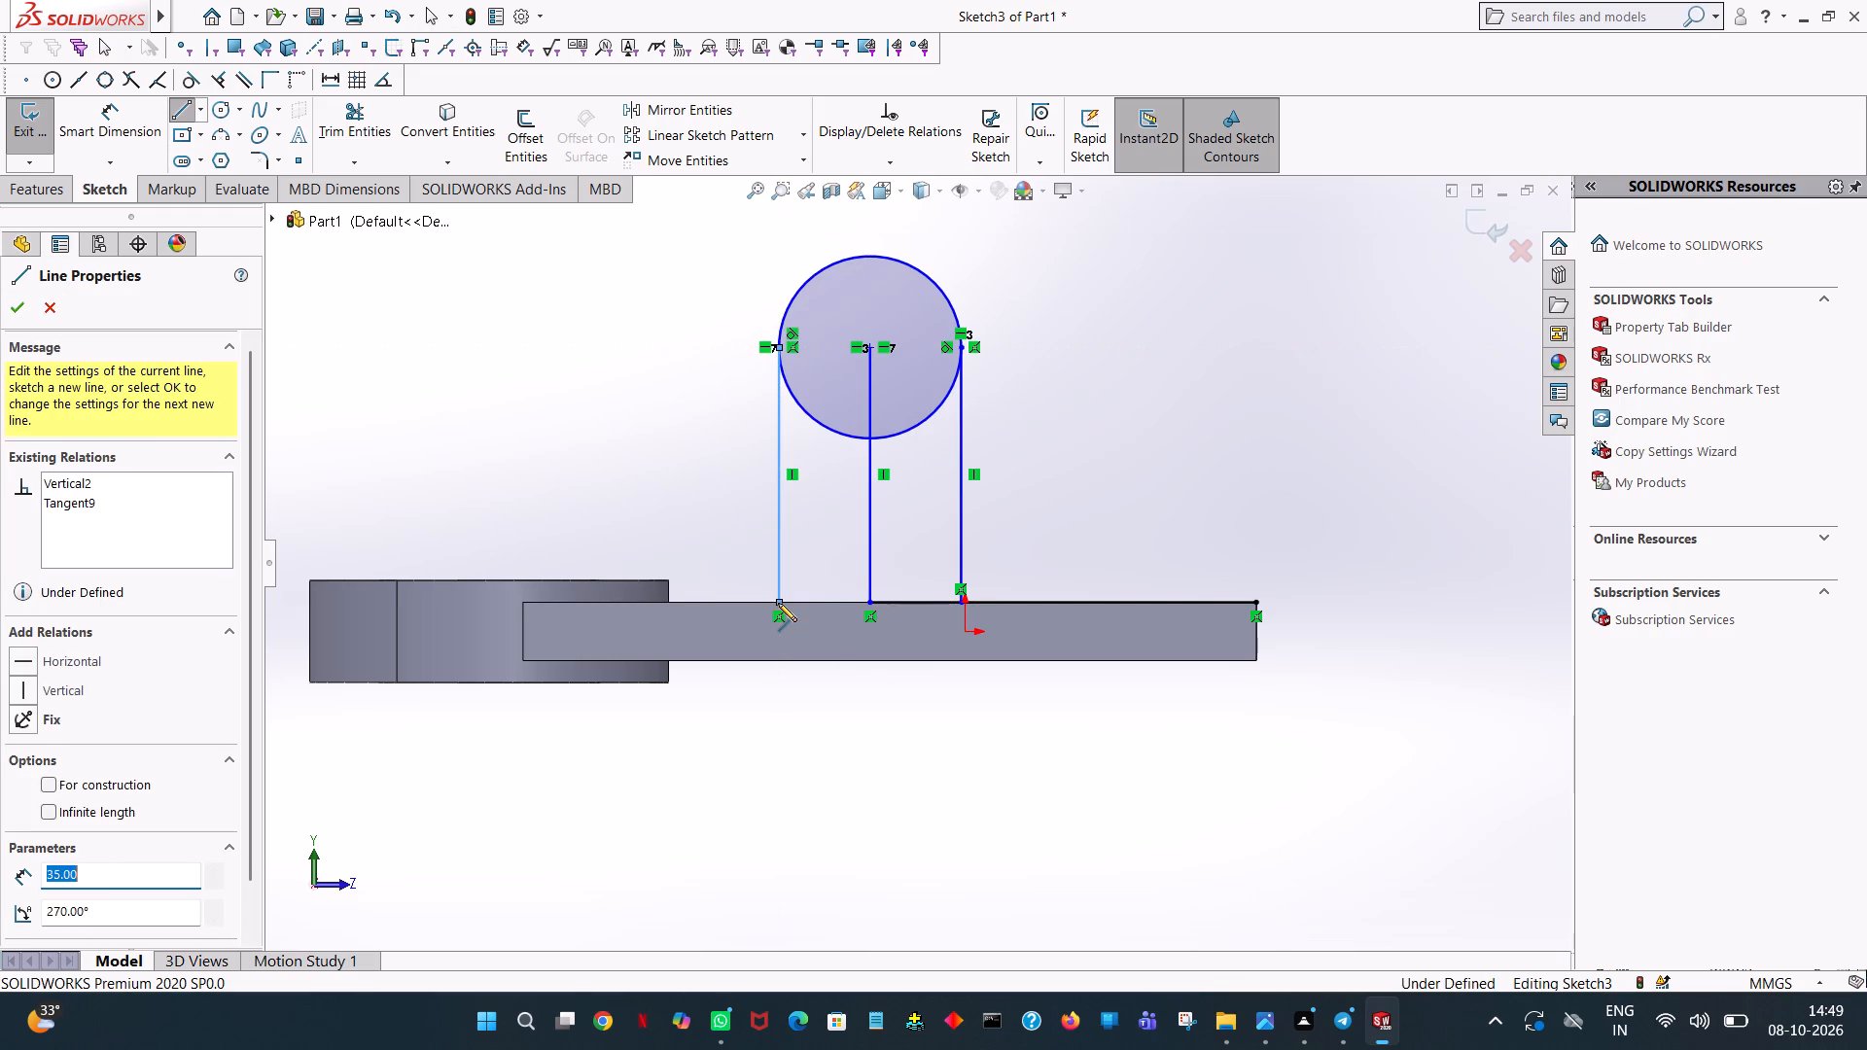
click(865, 602)
right_click(865, 602)
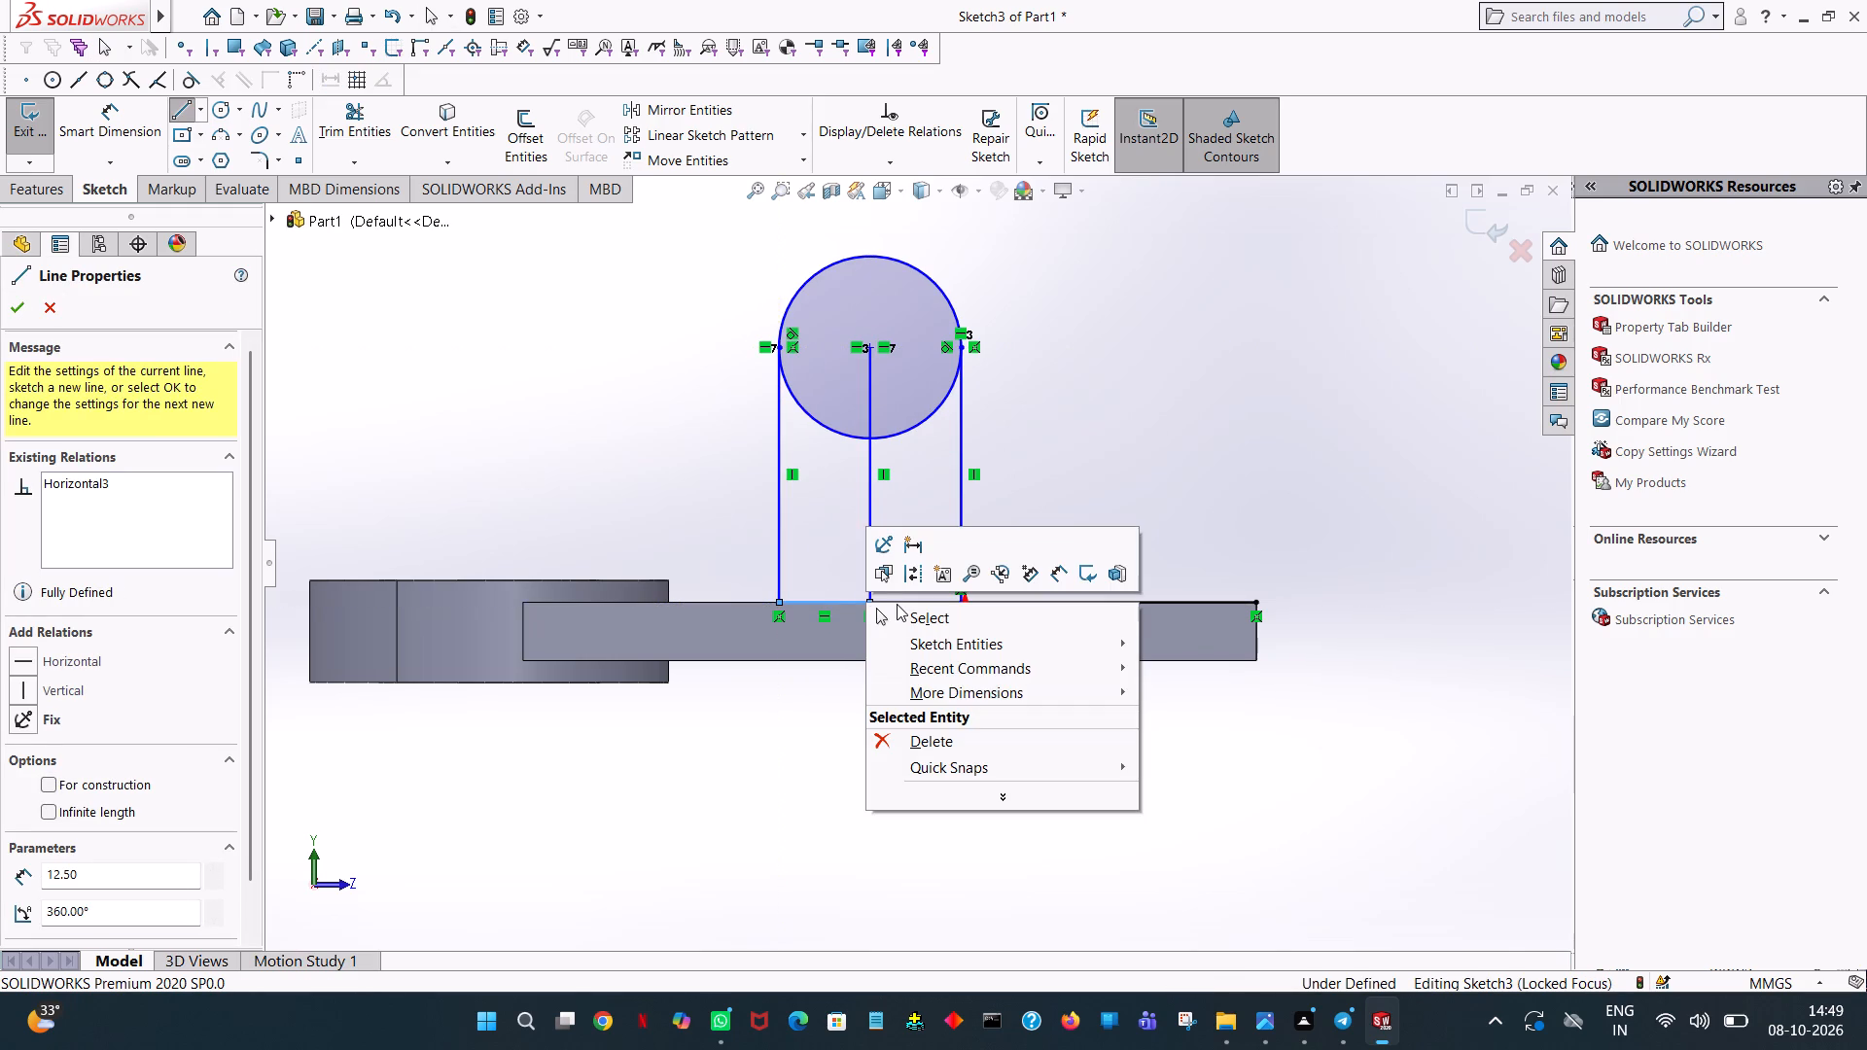
click(901, 612)
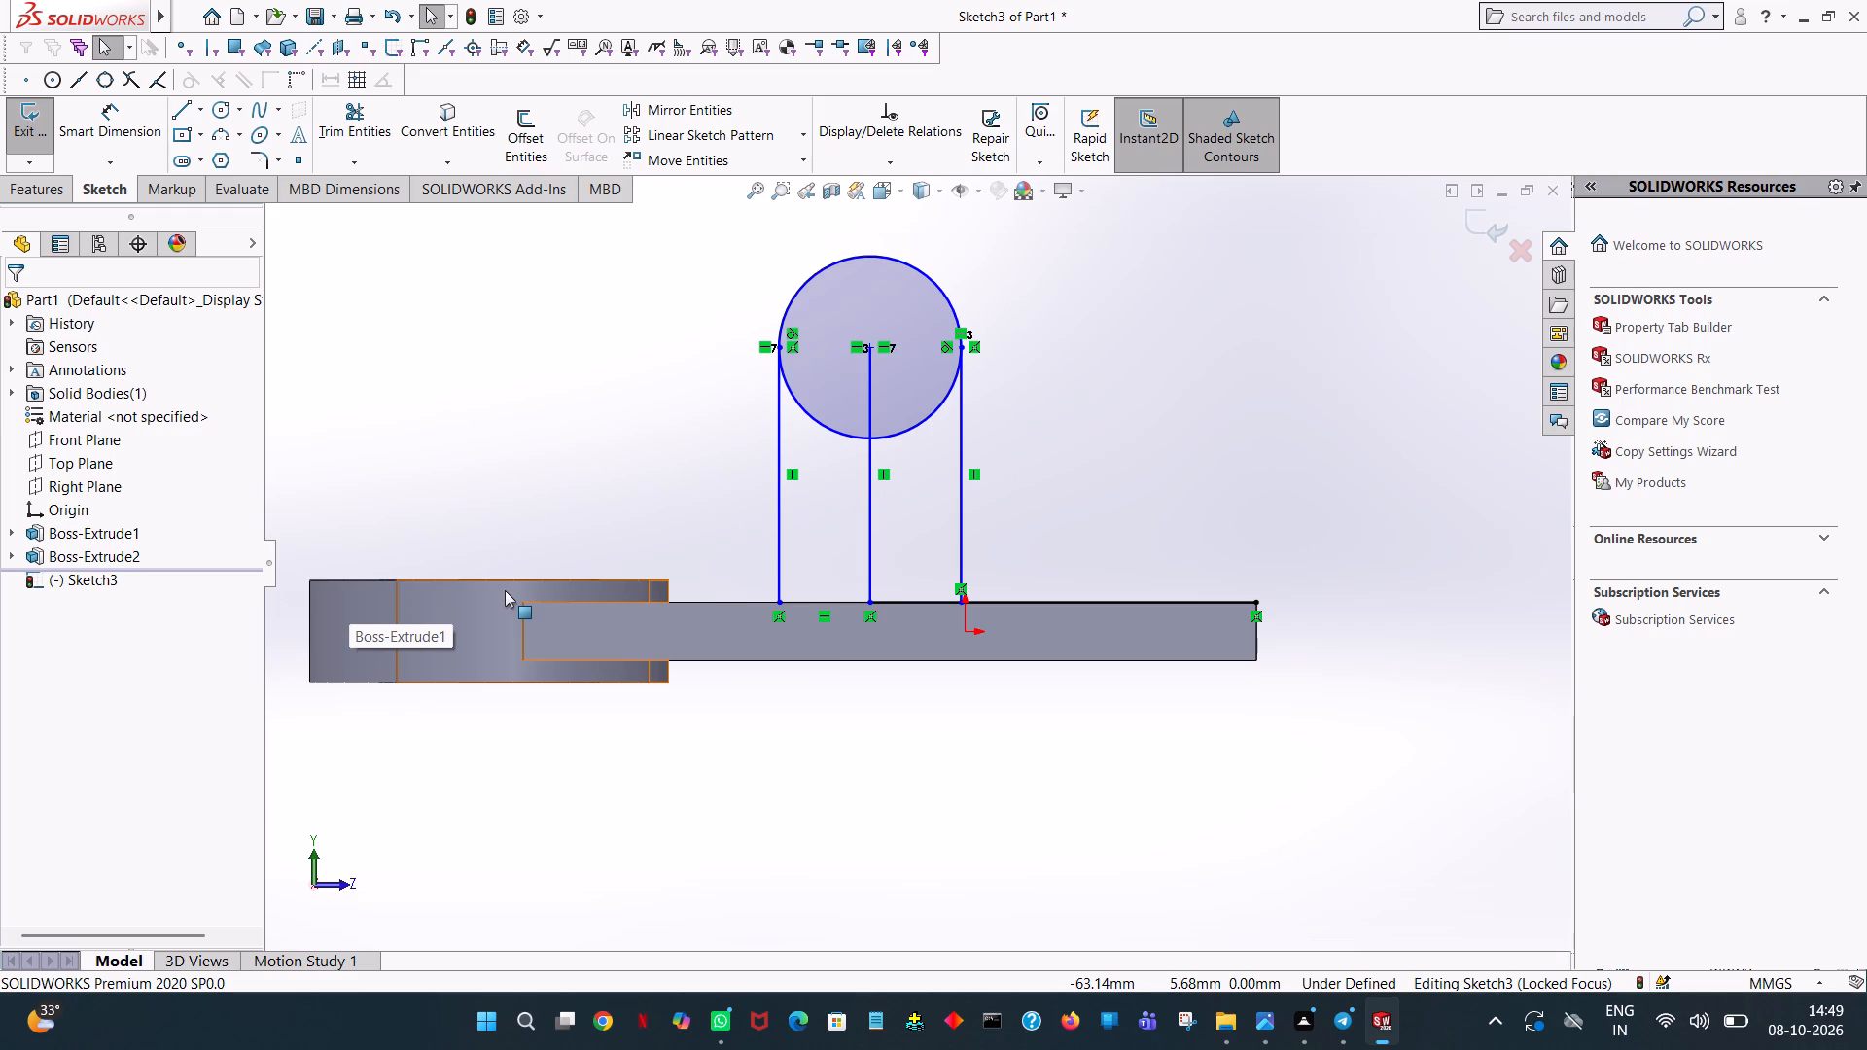
Trim away the vertical centre line and the circle's lower arc to leave a round-topped upright lug profile.
click(369, 130)
click(865, 394)
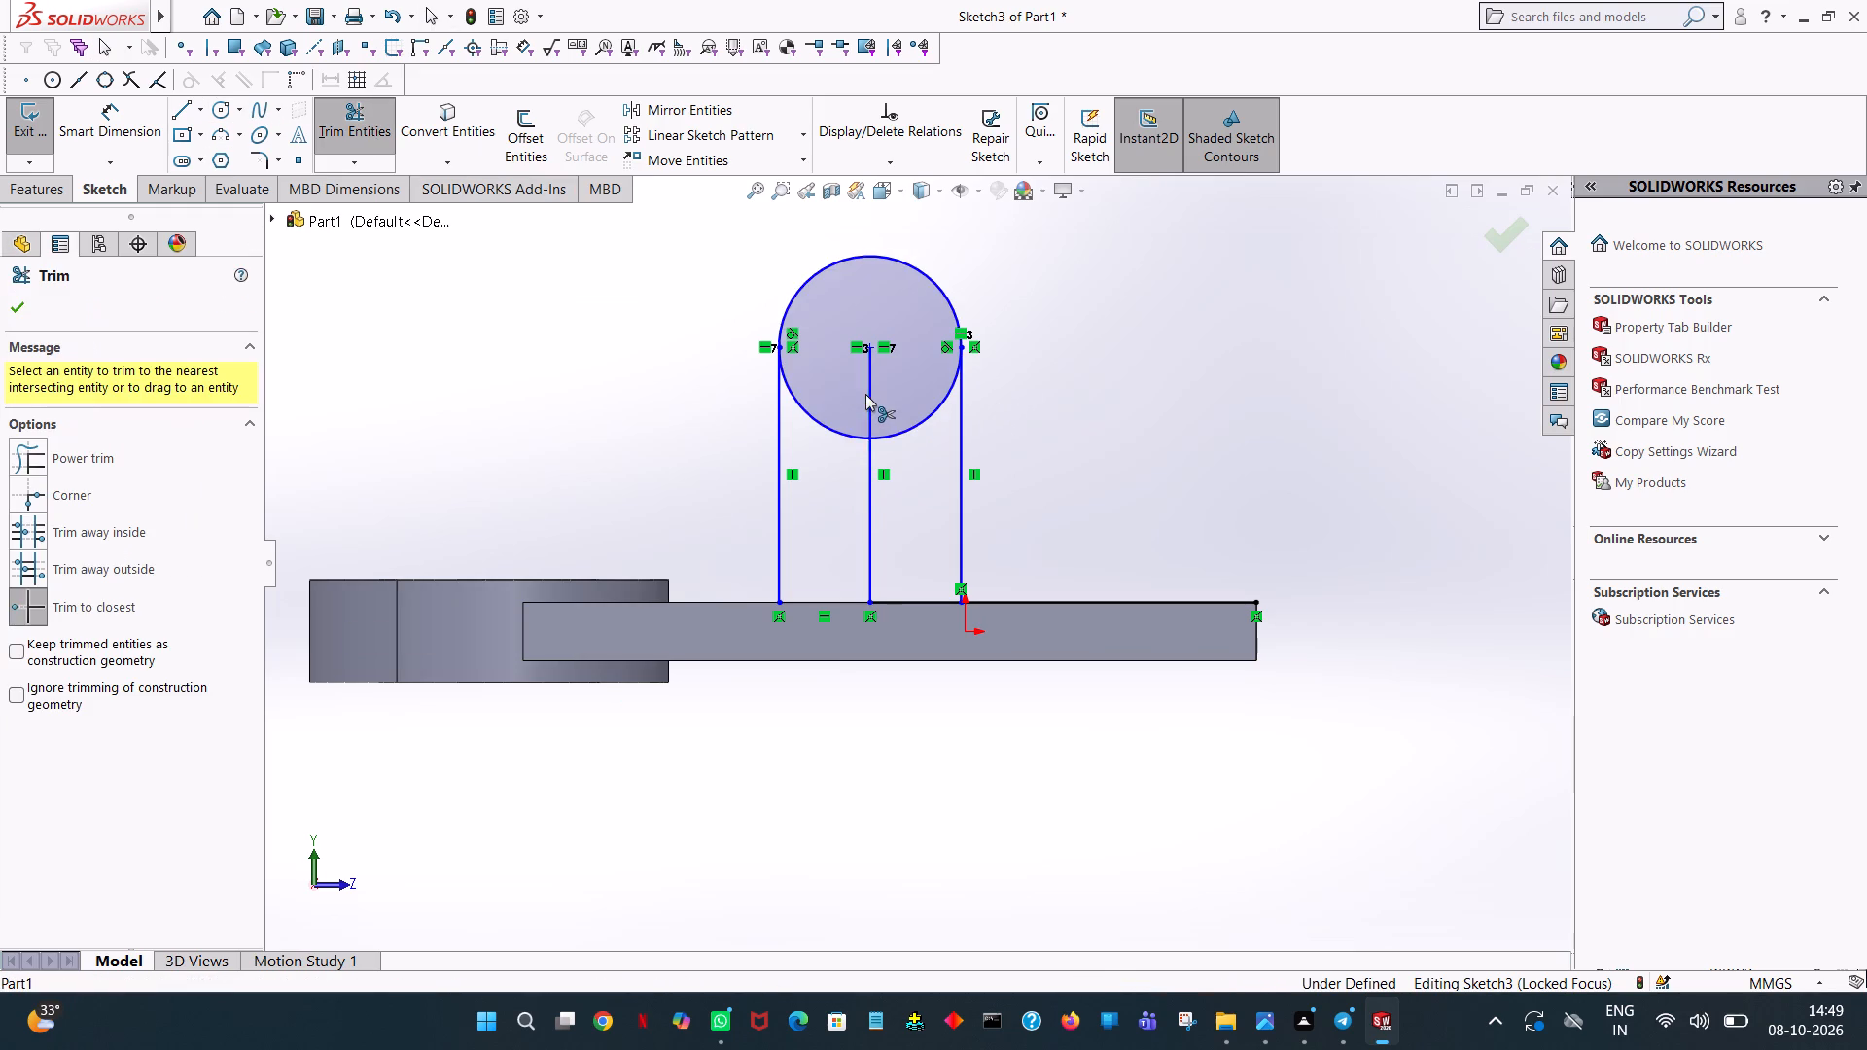
click(868, 498)
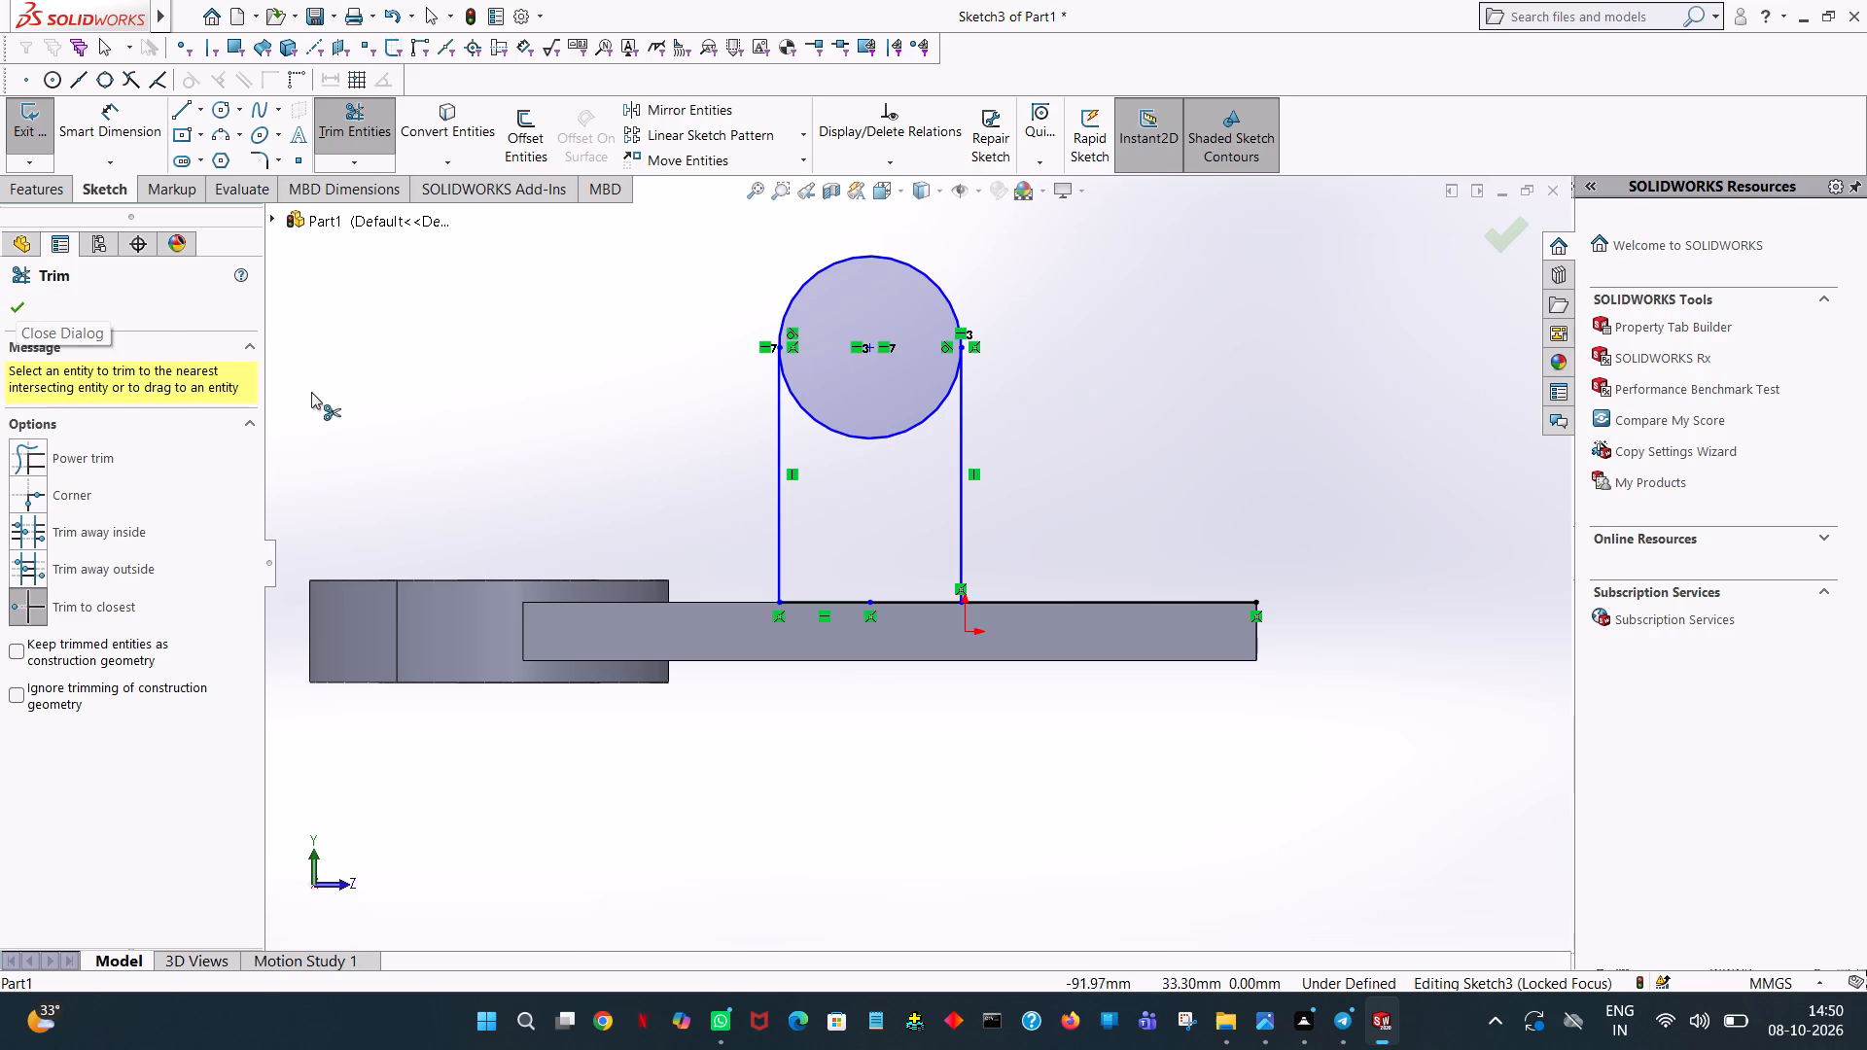
click(867, 440)
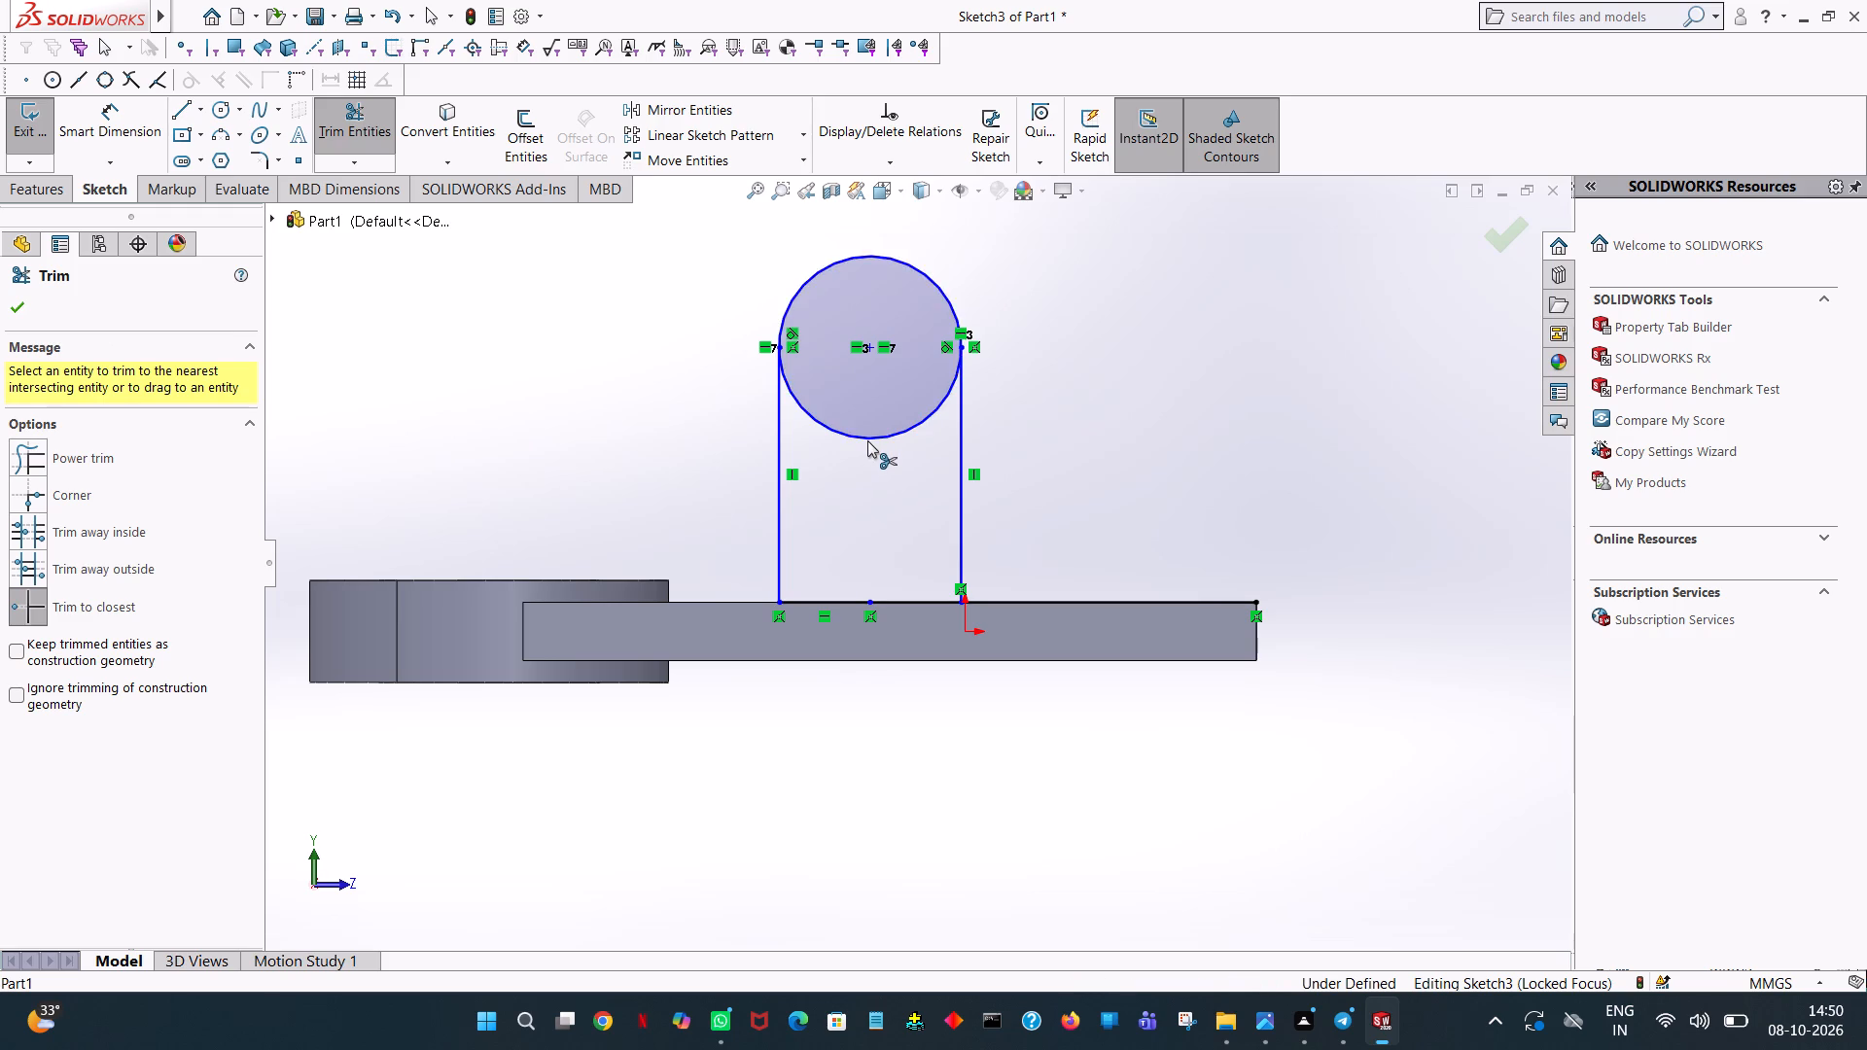
click(22, 301)
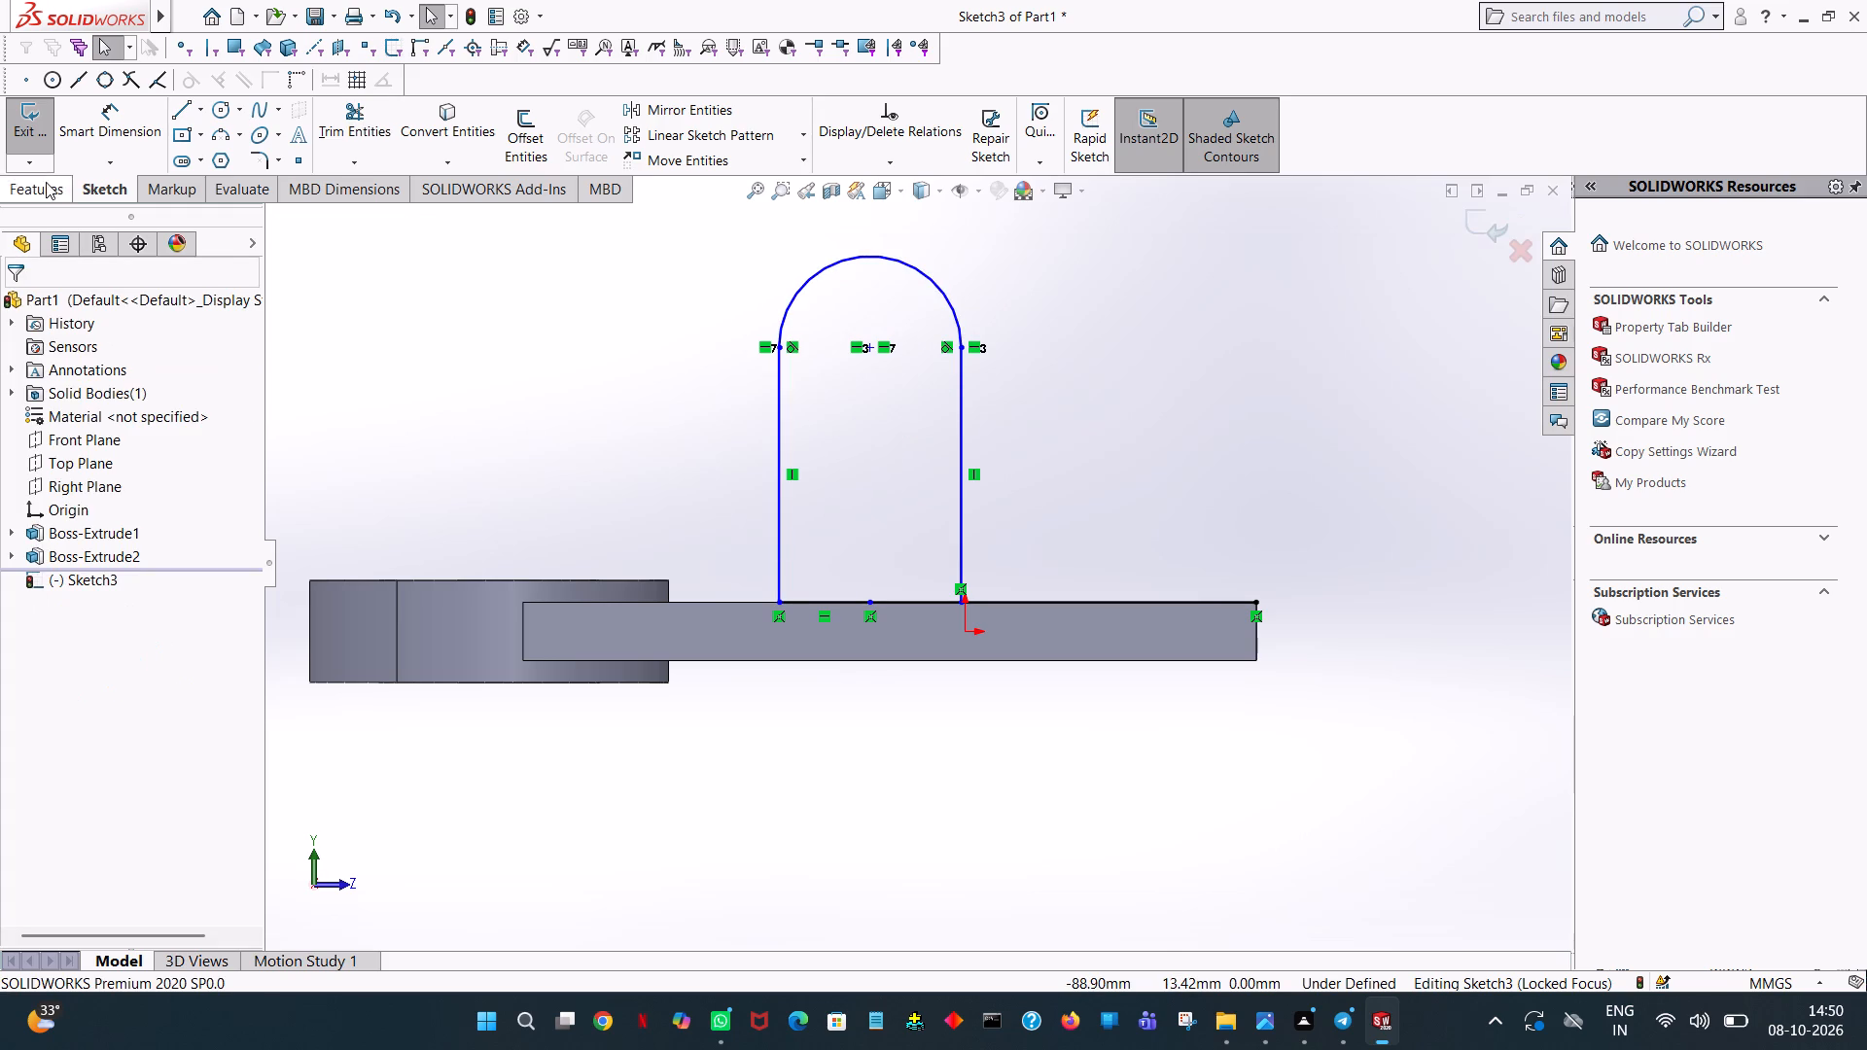
Extrude the round-topped lug profile 12 mm in the reversed direction, inward over the base leg.
click(44, 201)
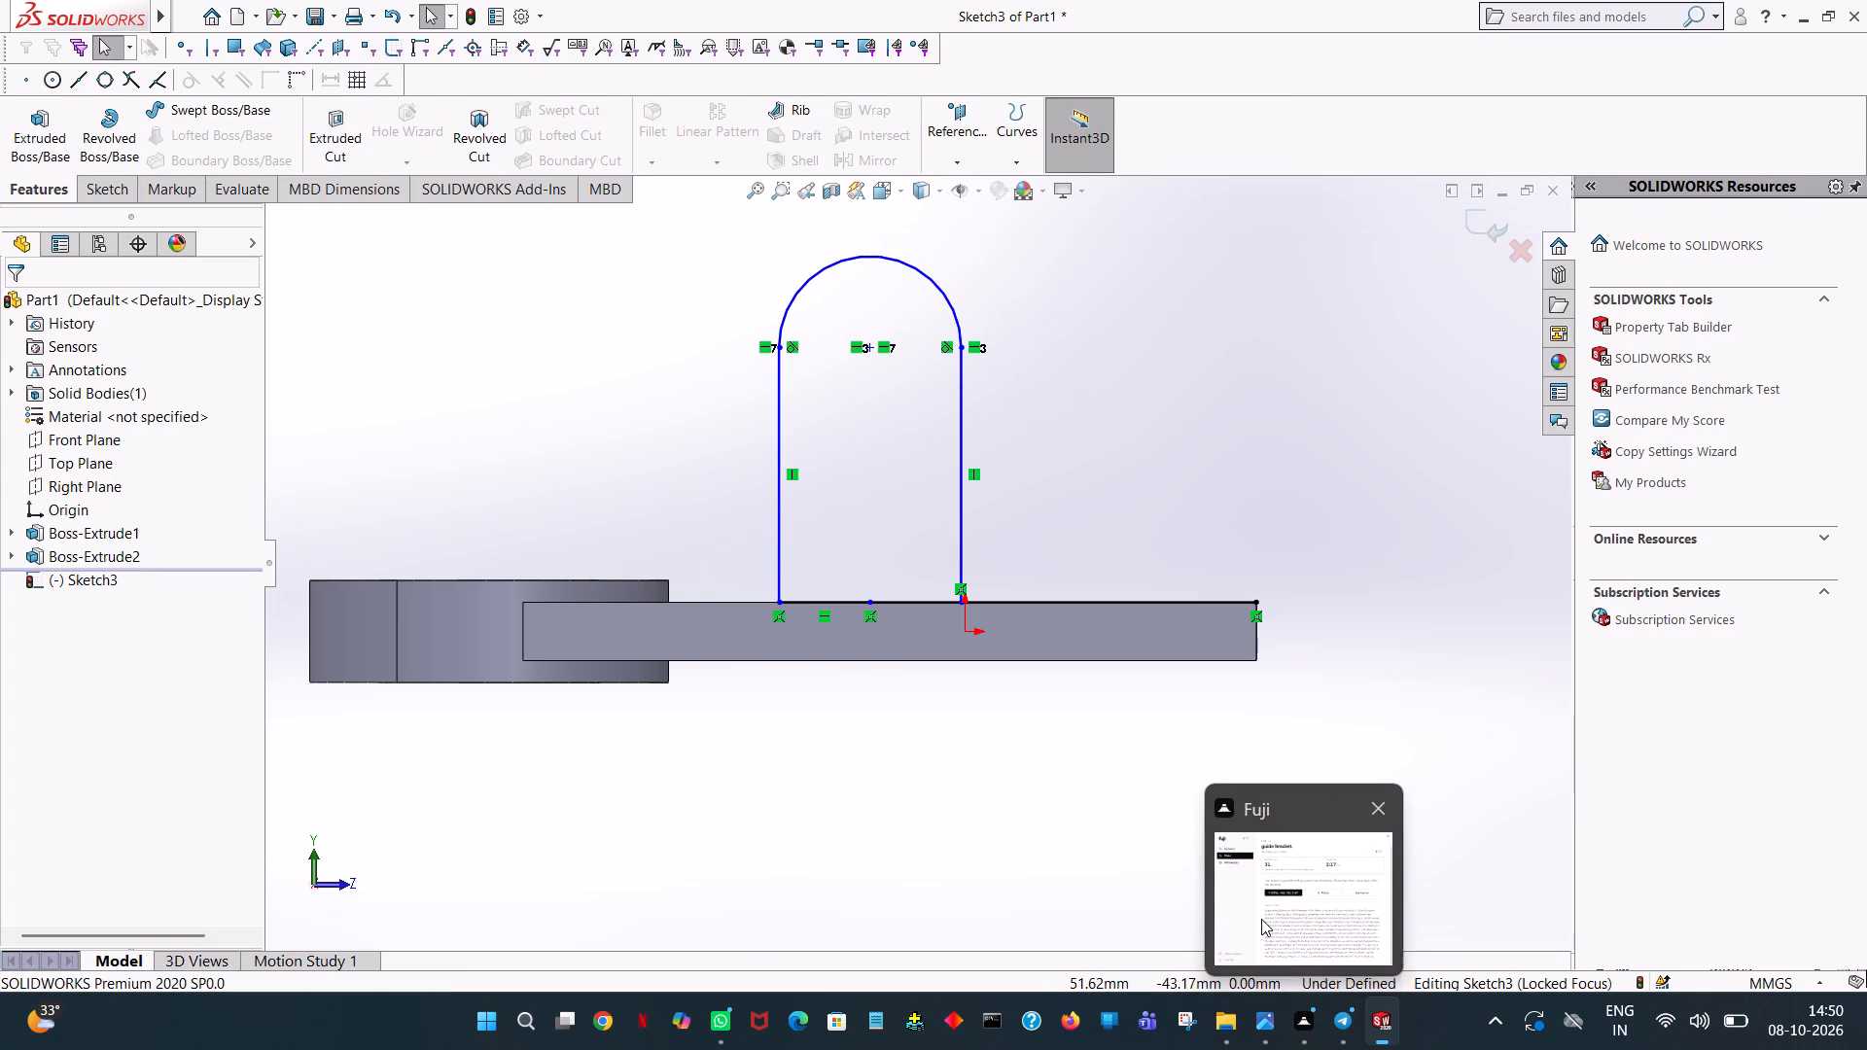
click(57, 132)
scroll(1191, 391, up, 1)
middle_drag(1180, 396, 1037, 455)
scroll(1037, 455, up, 1)
click(573, 521)
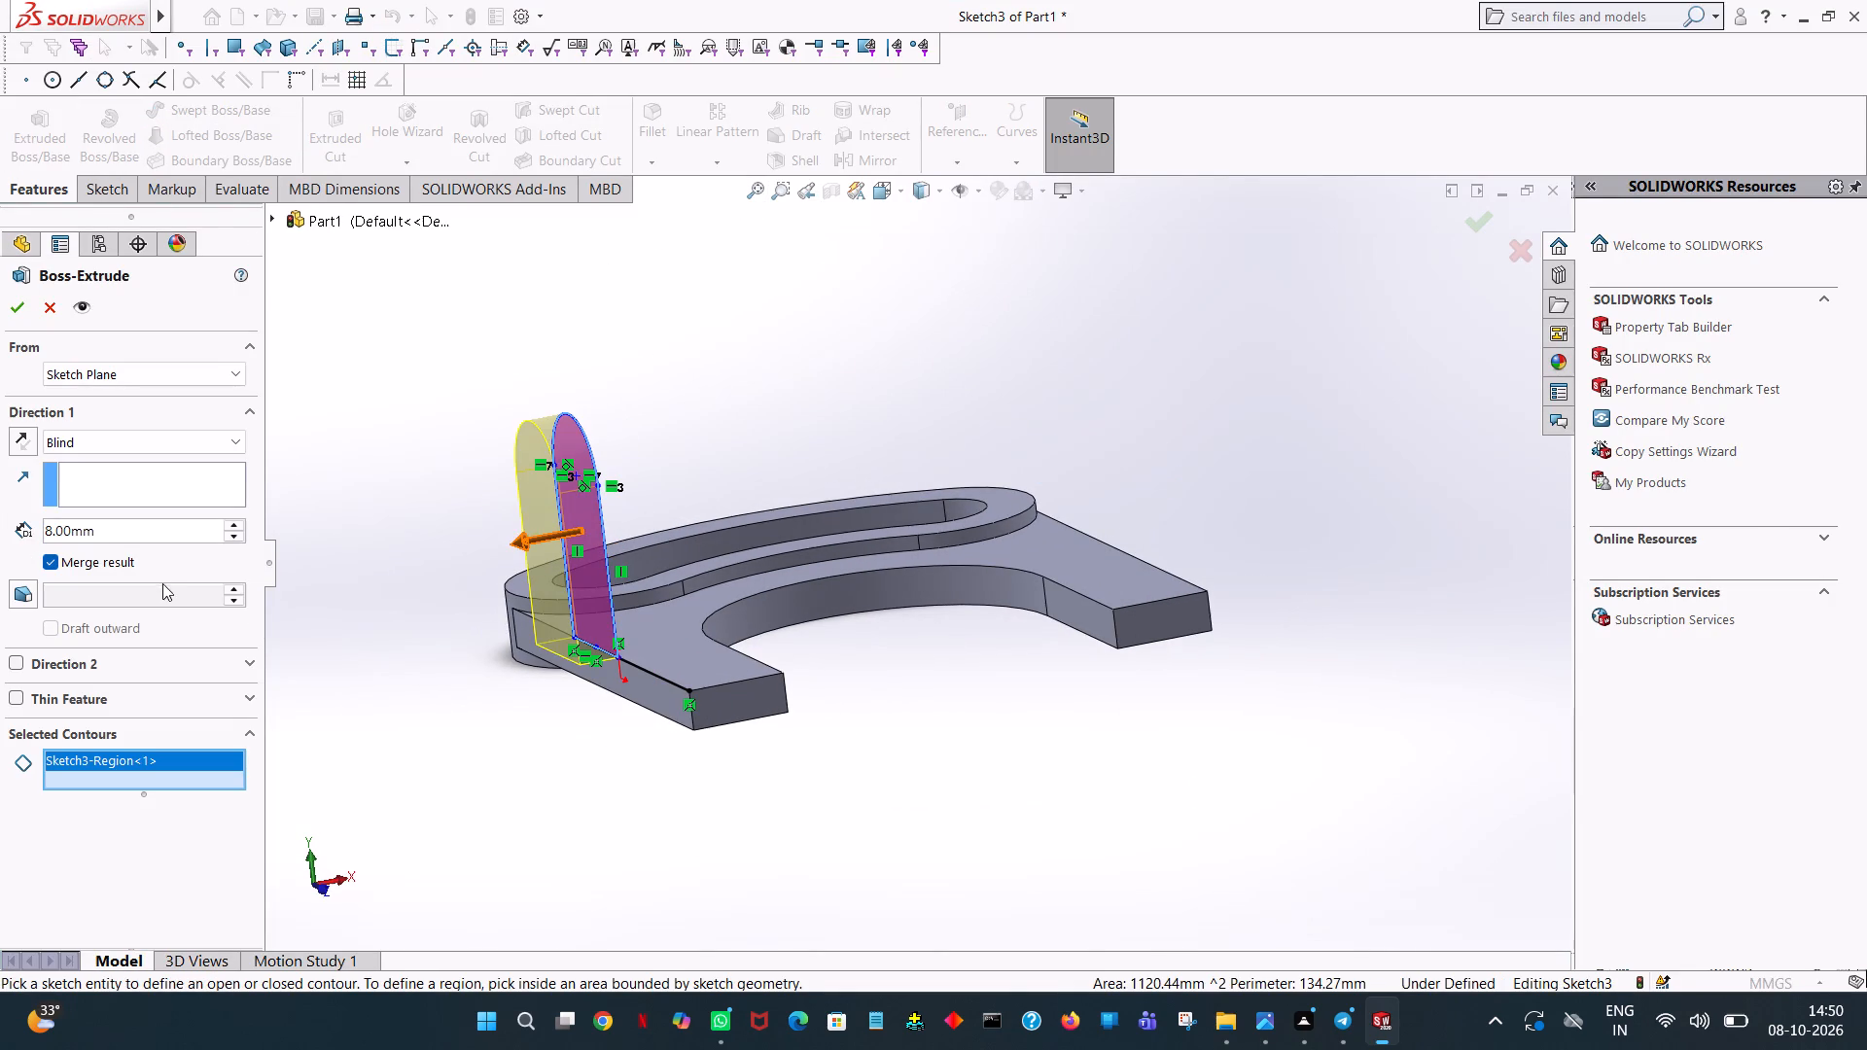
click(33, 439)
double_click(127, 533)
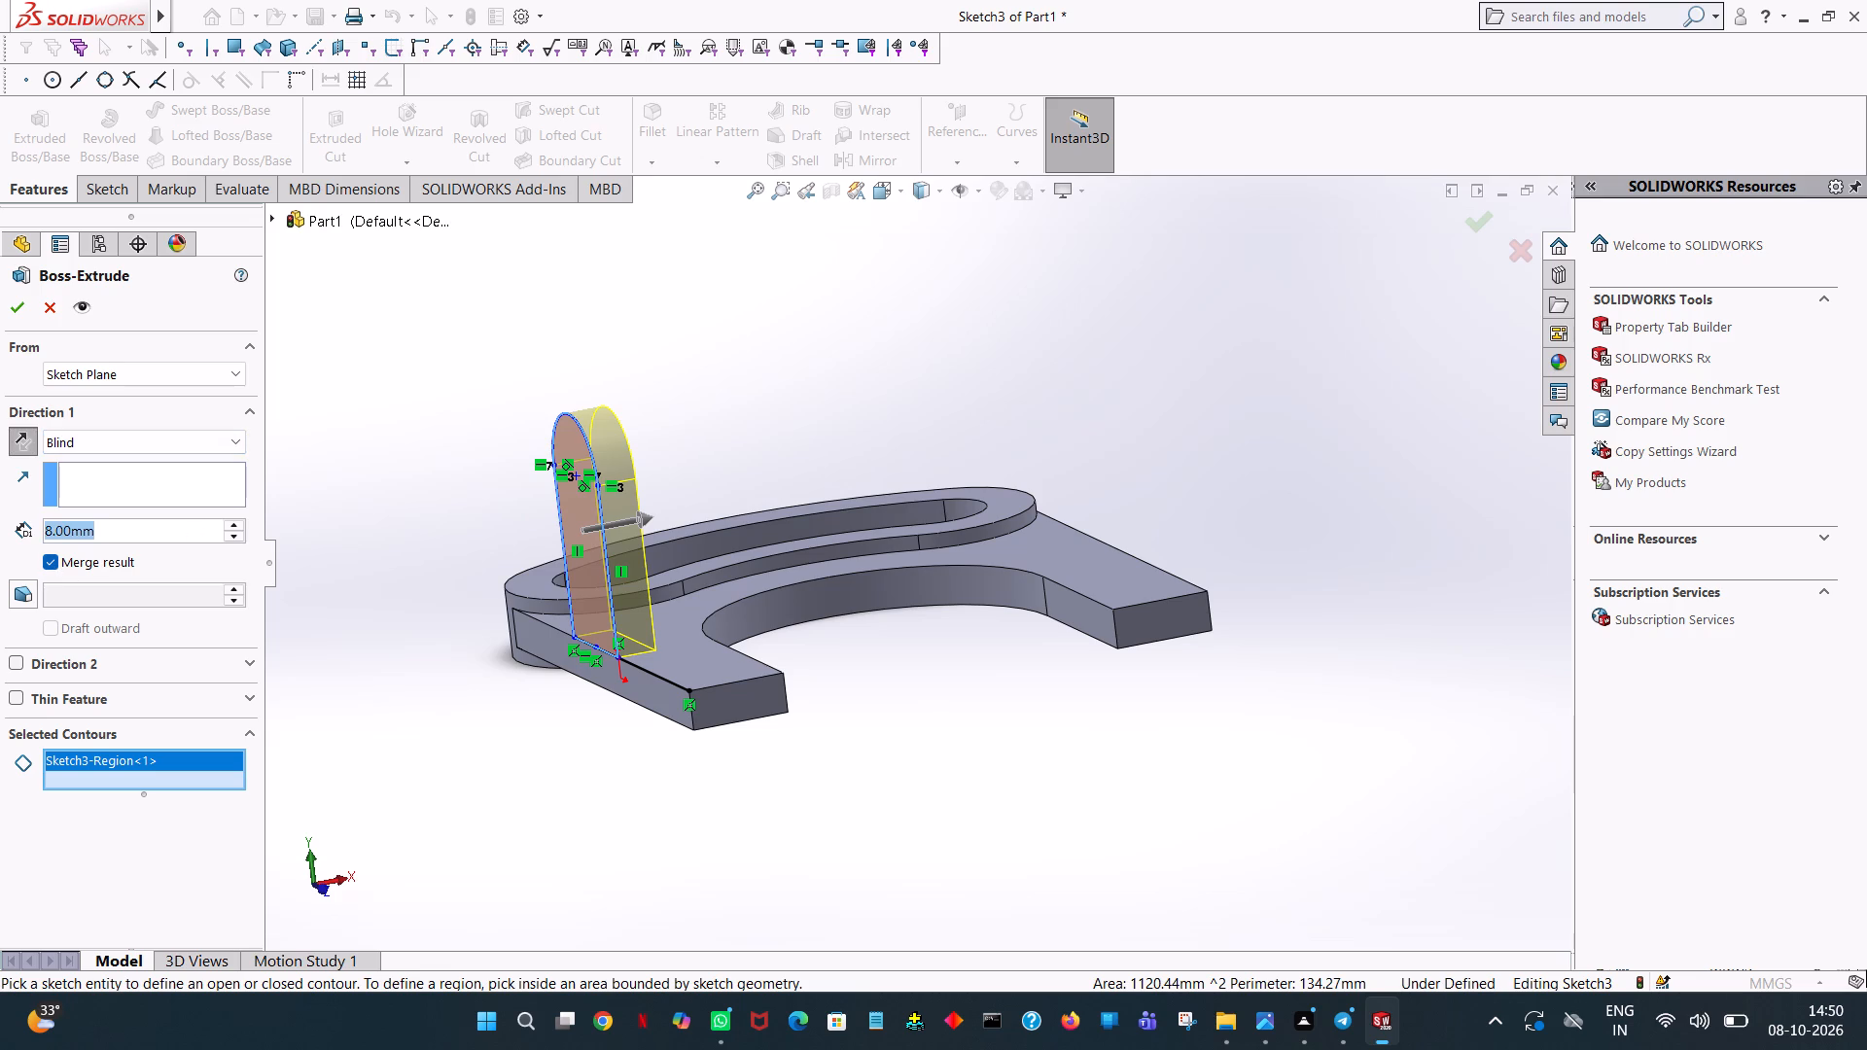
text(12)
key(Return)
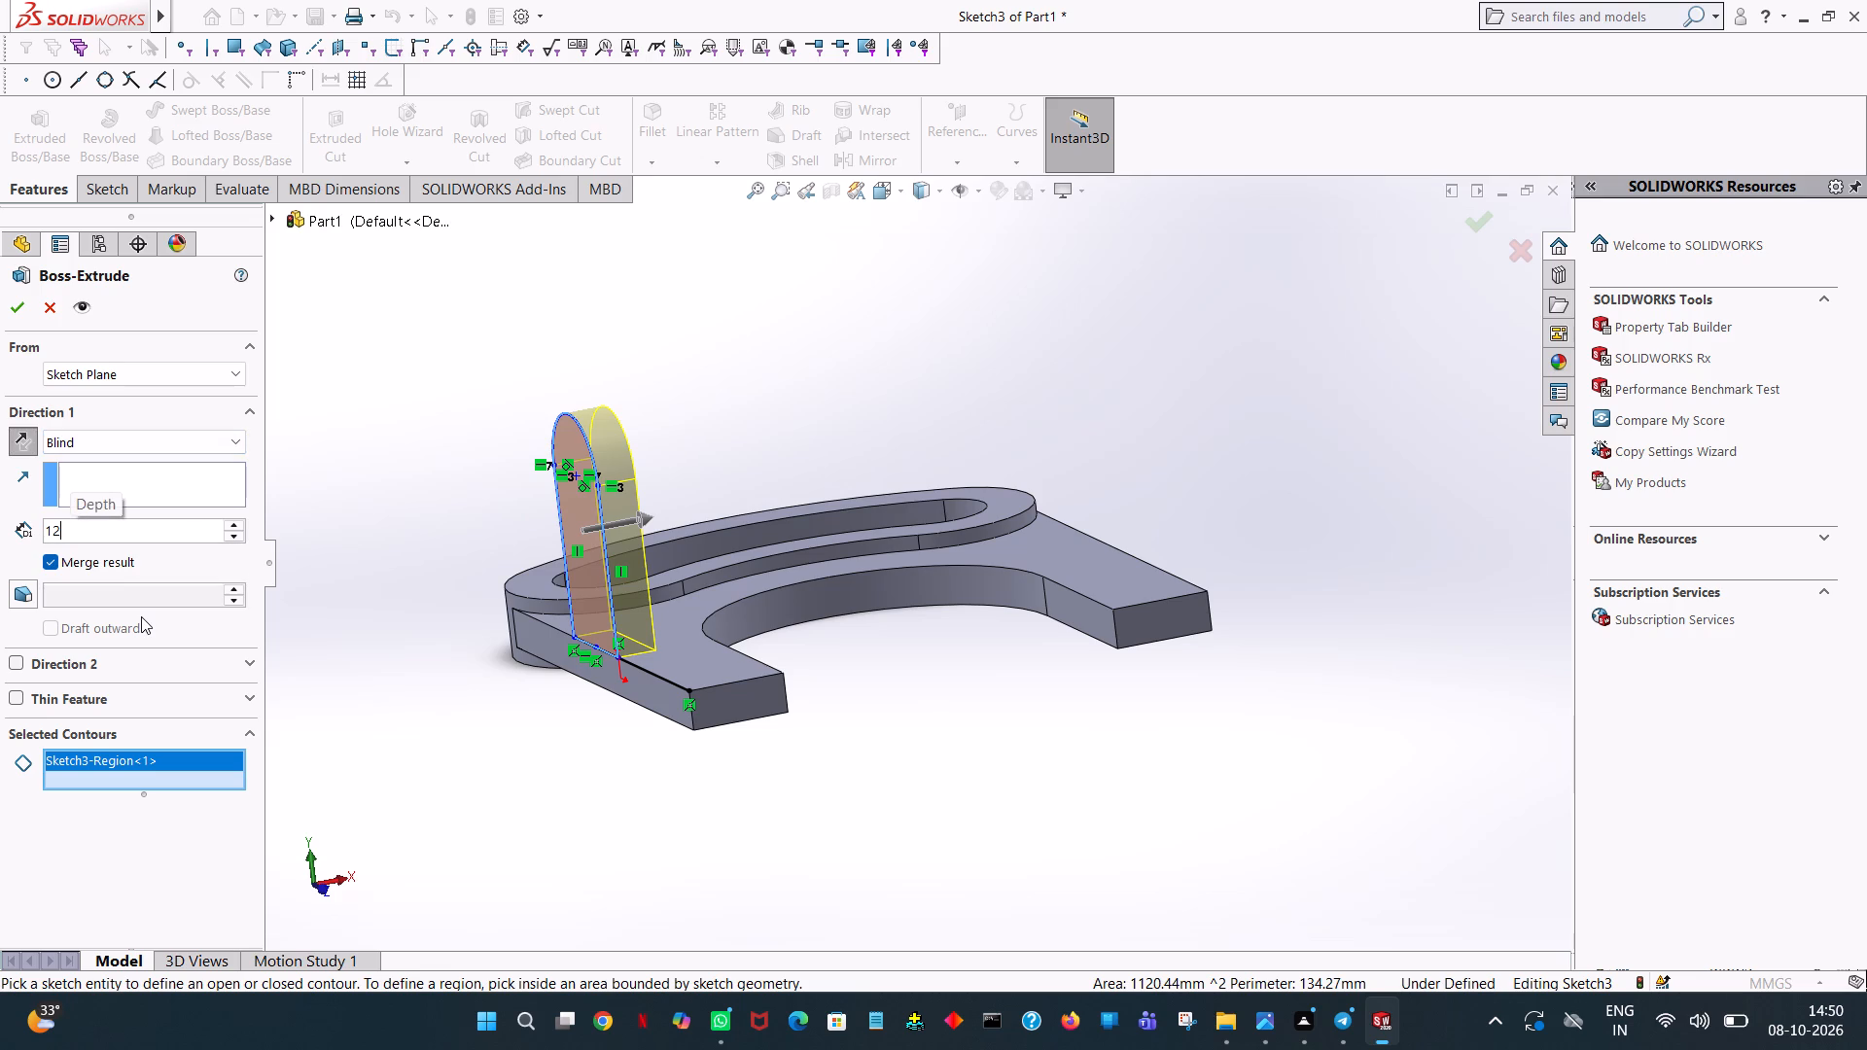
click(11, 305)
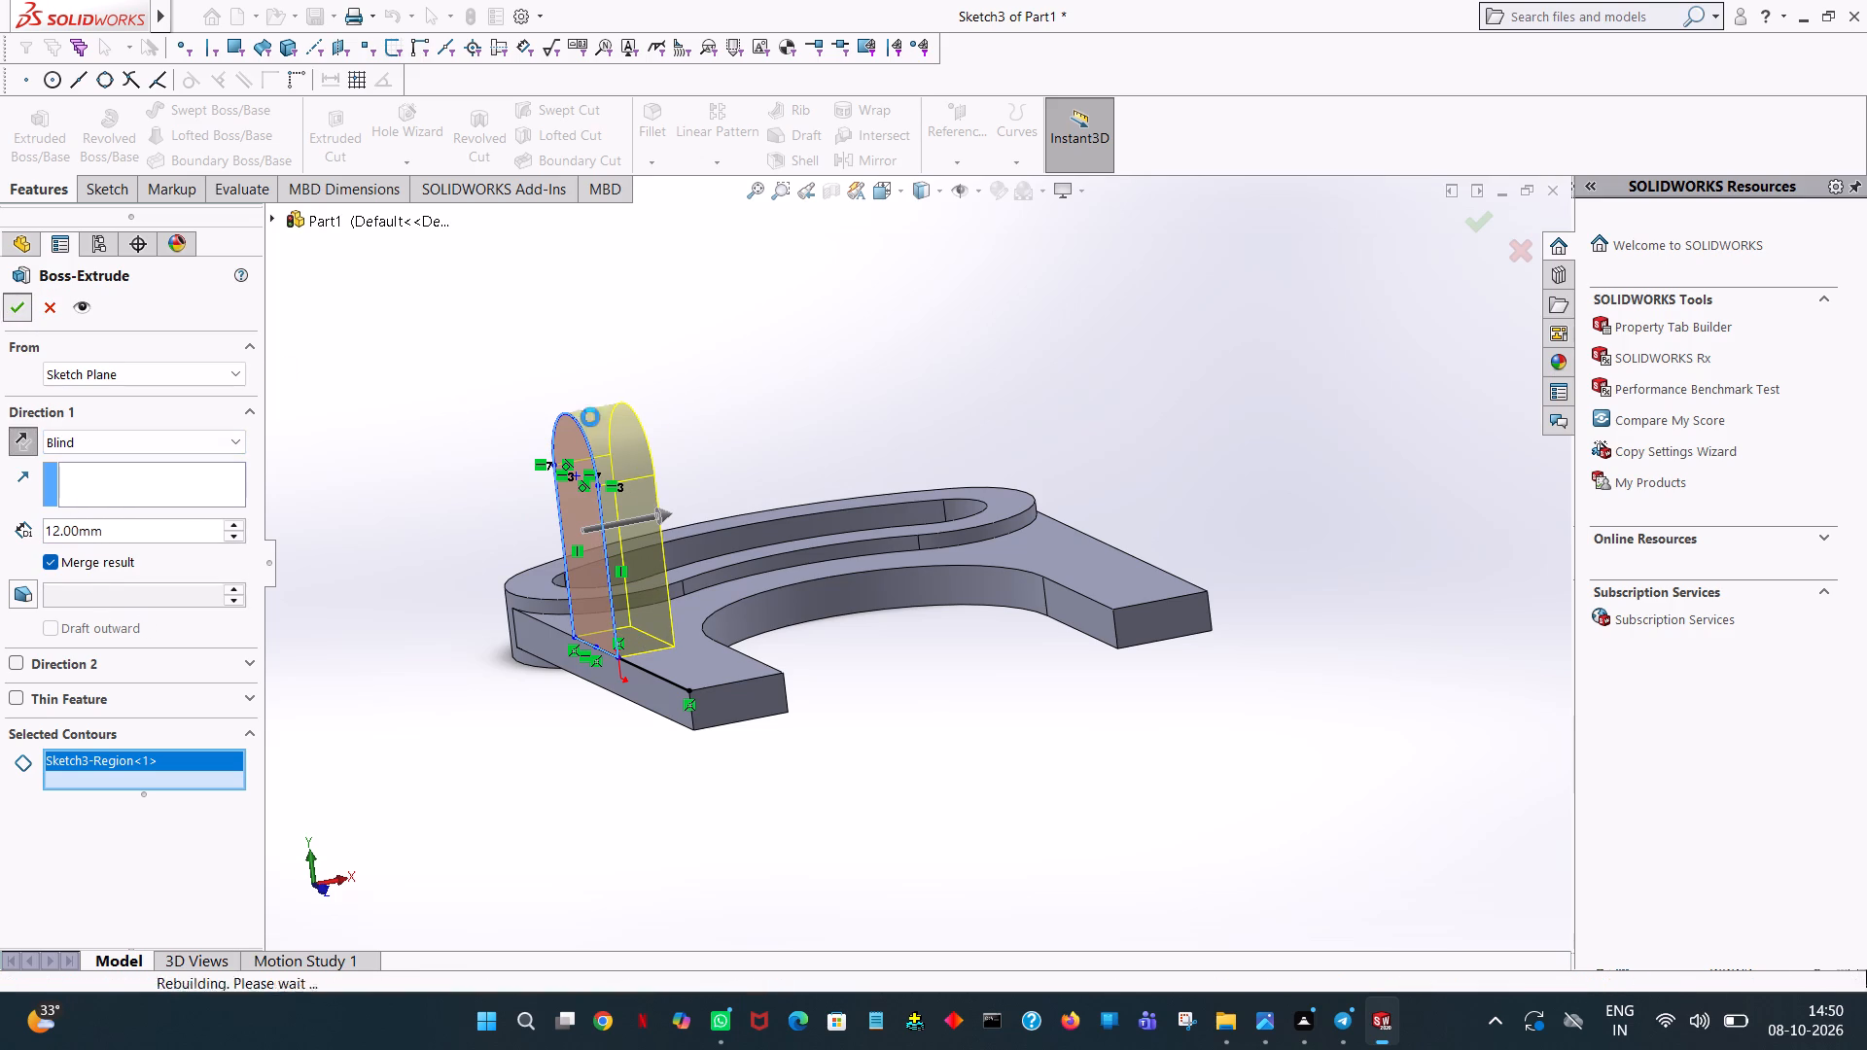
click(738, 351)
Sketch a 12.5 mm radius circle on the lug's outer face, concentric with its rounded top.
middle_drag(696, 408, 745, 434)
scroll(722, 421, up, 1)
click(25, 133)
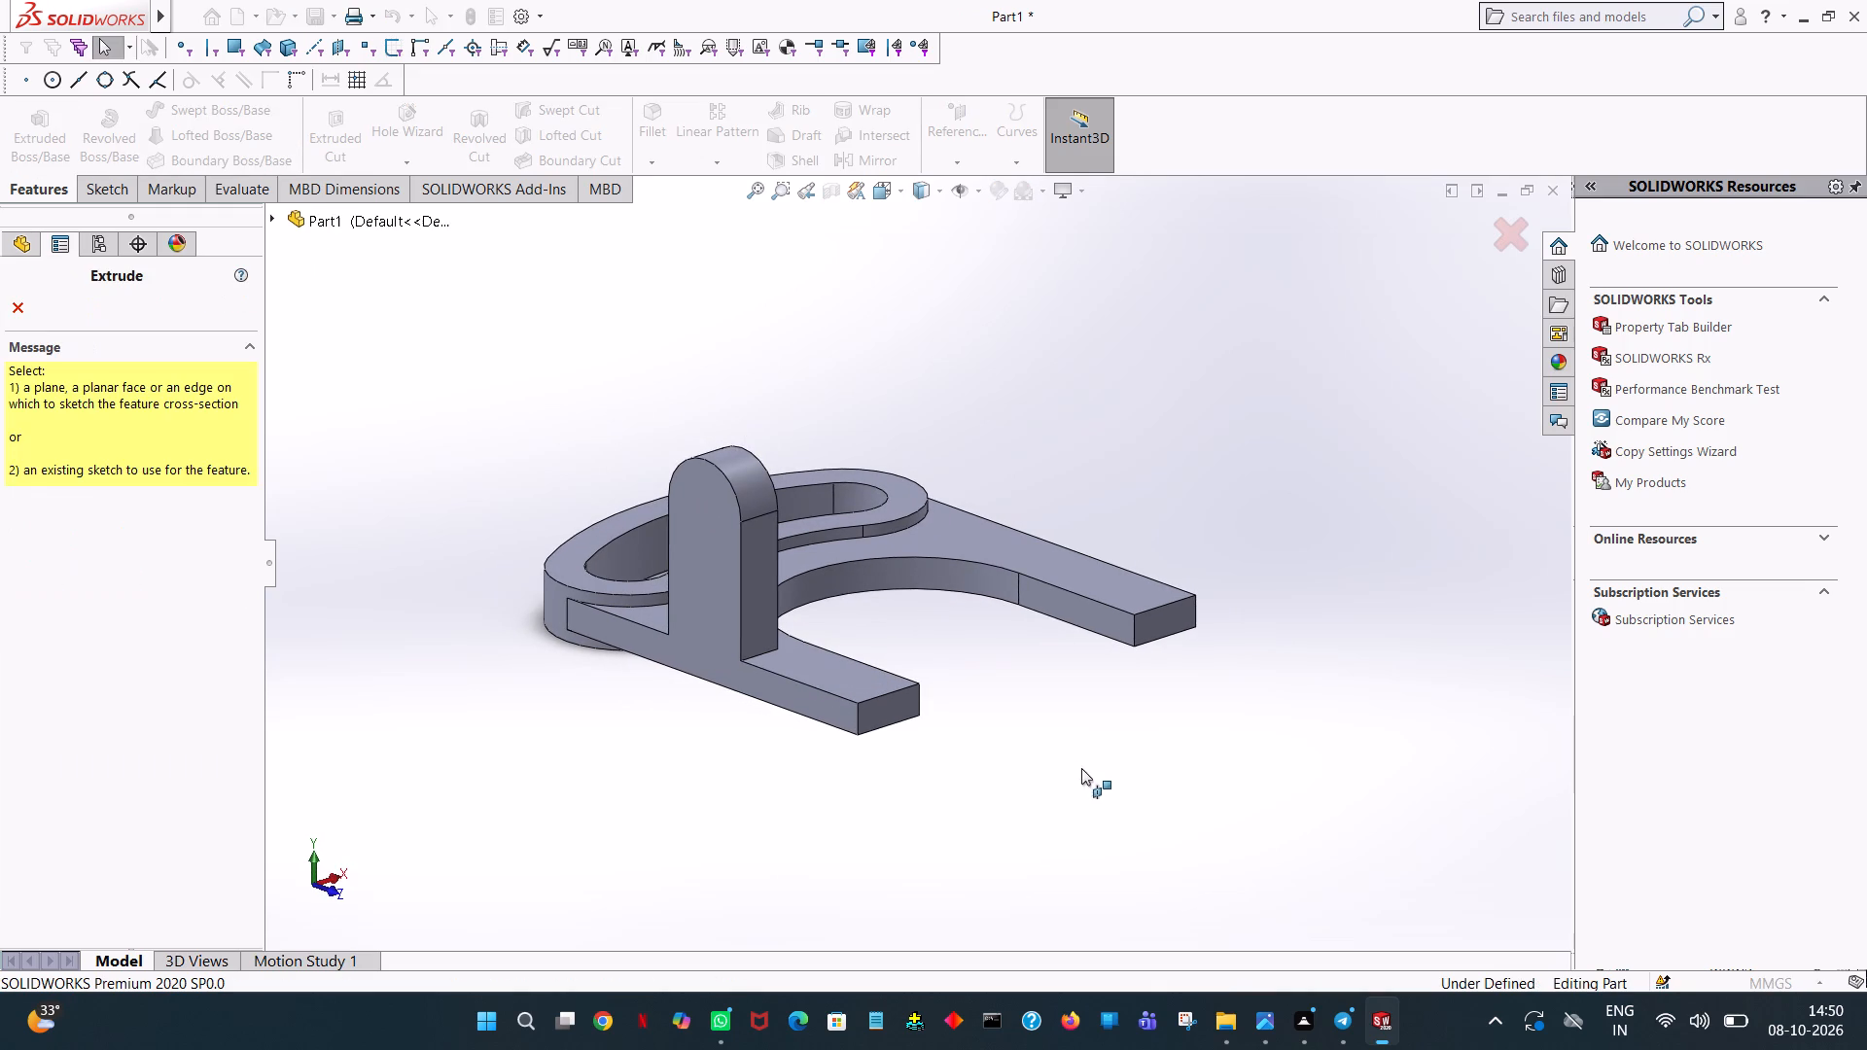
click(707, 534)
scroll(717, 534, down, 7)
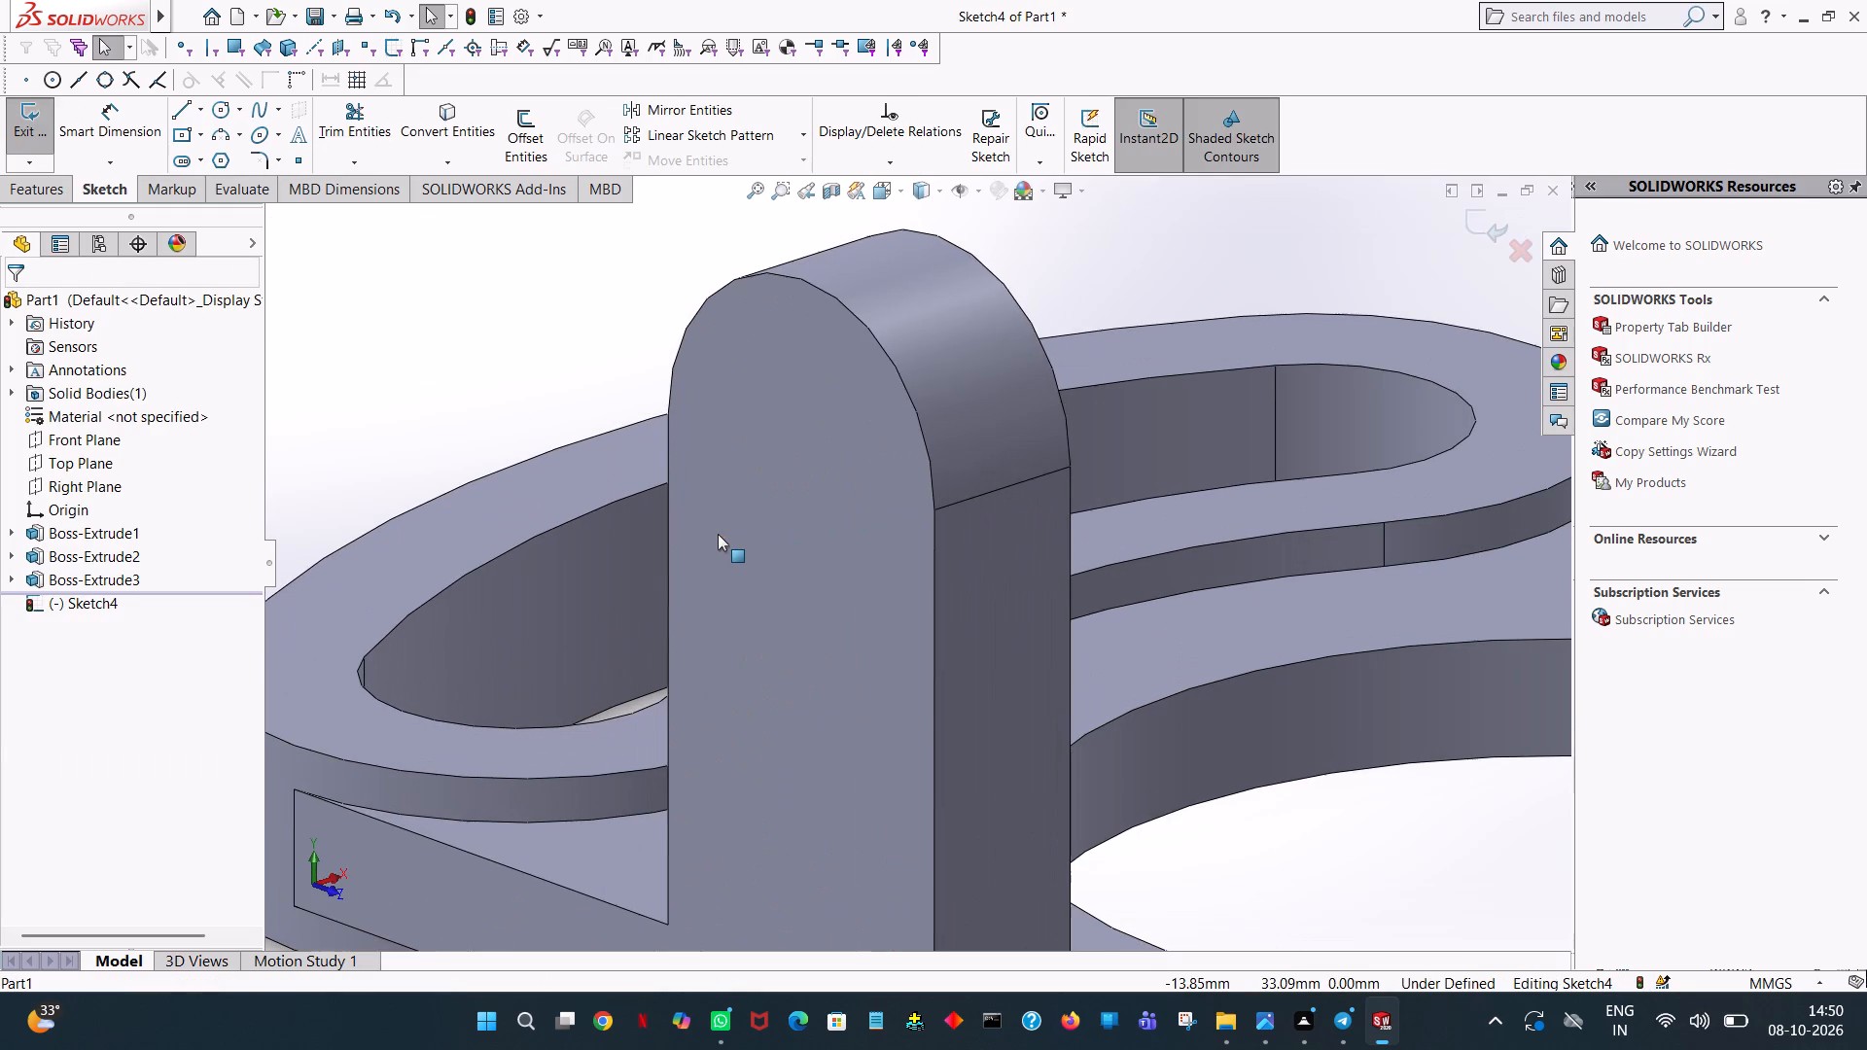
click(220, 109)
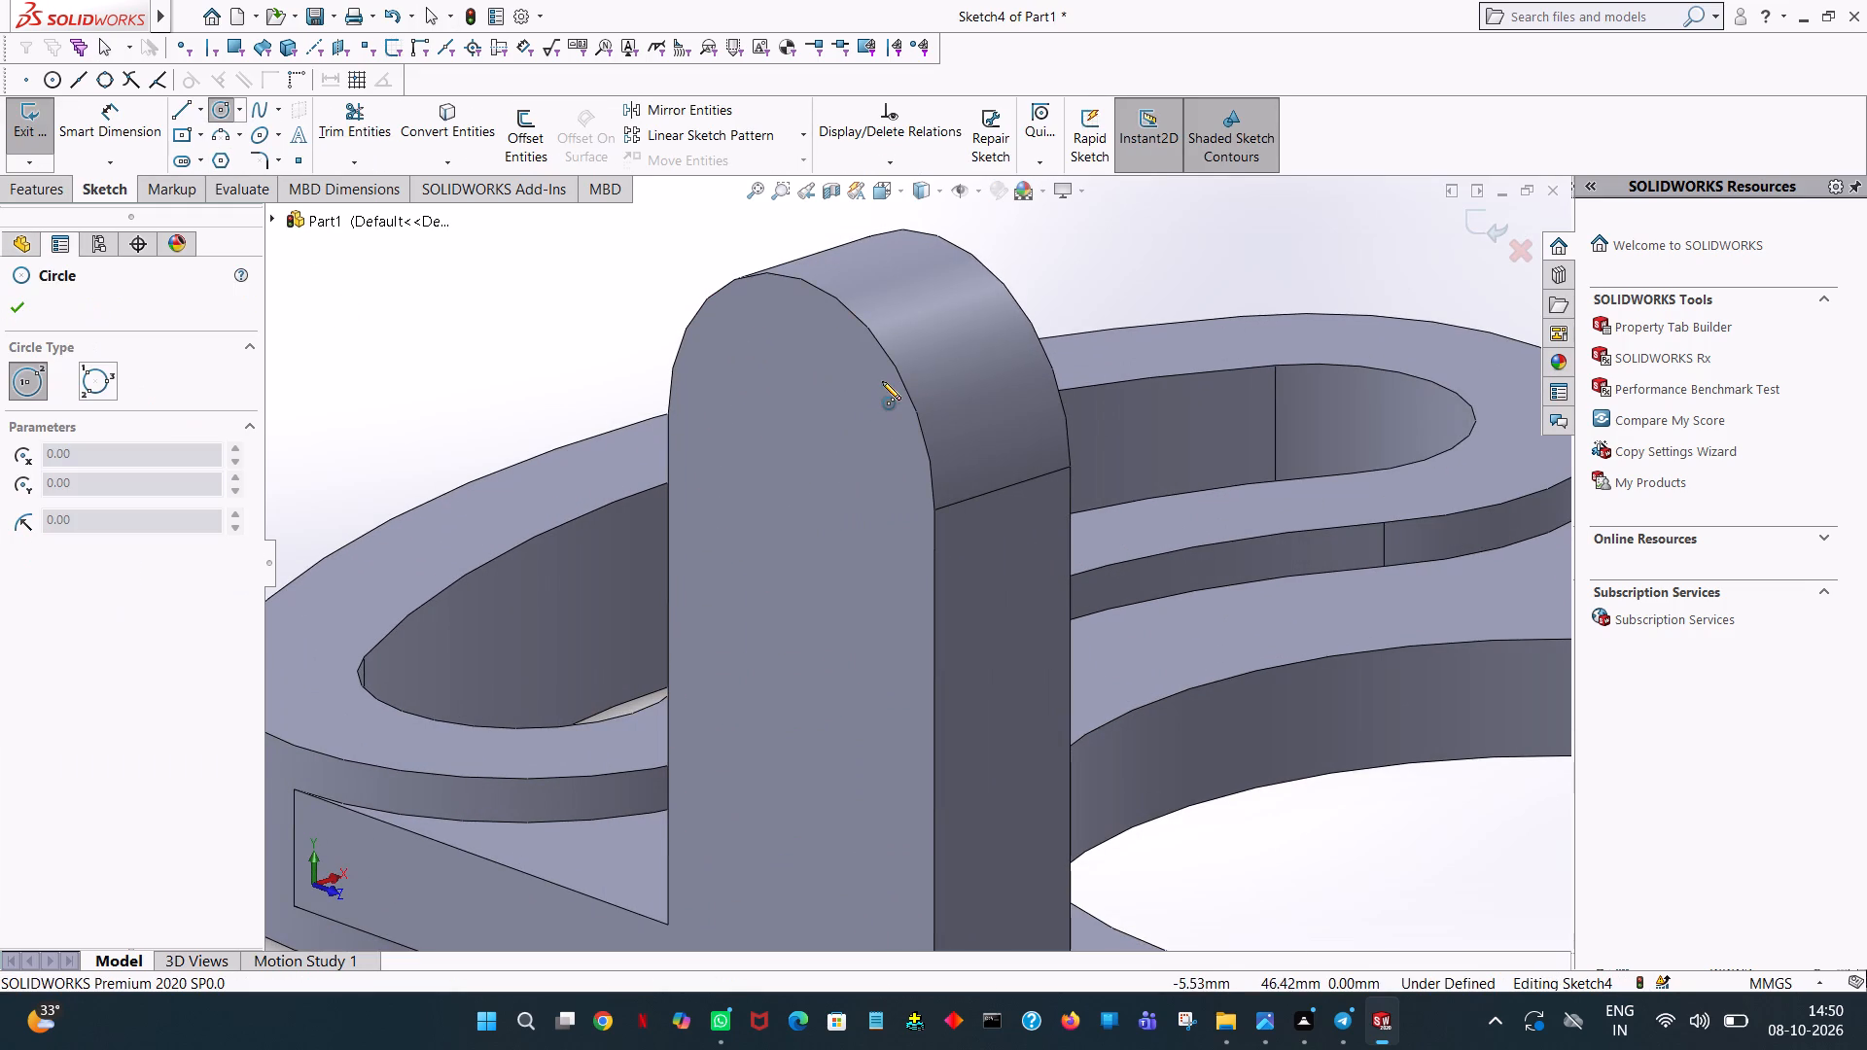
click(799, 463)
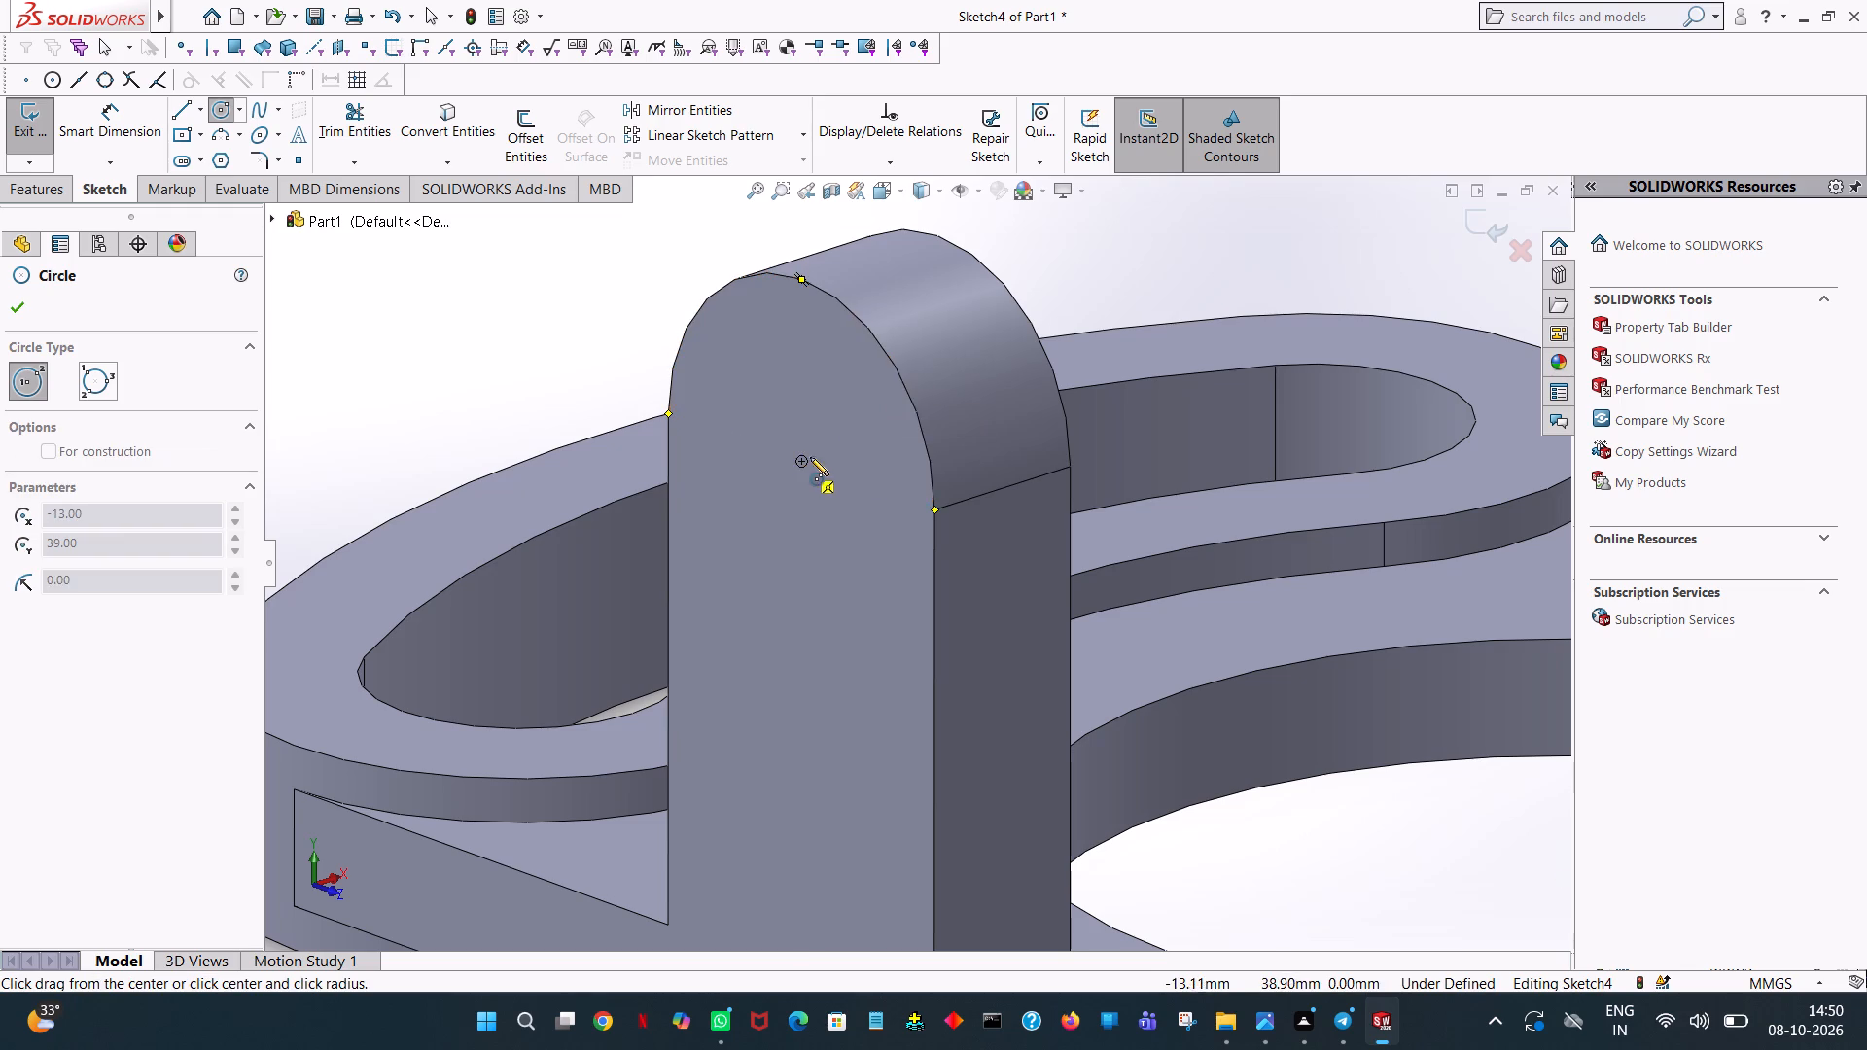
click(878, 342)
right_click(878, 342)
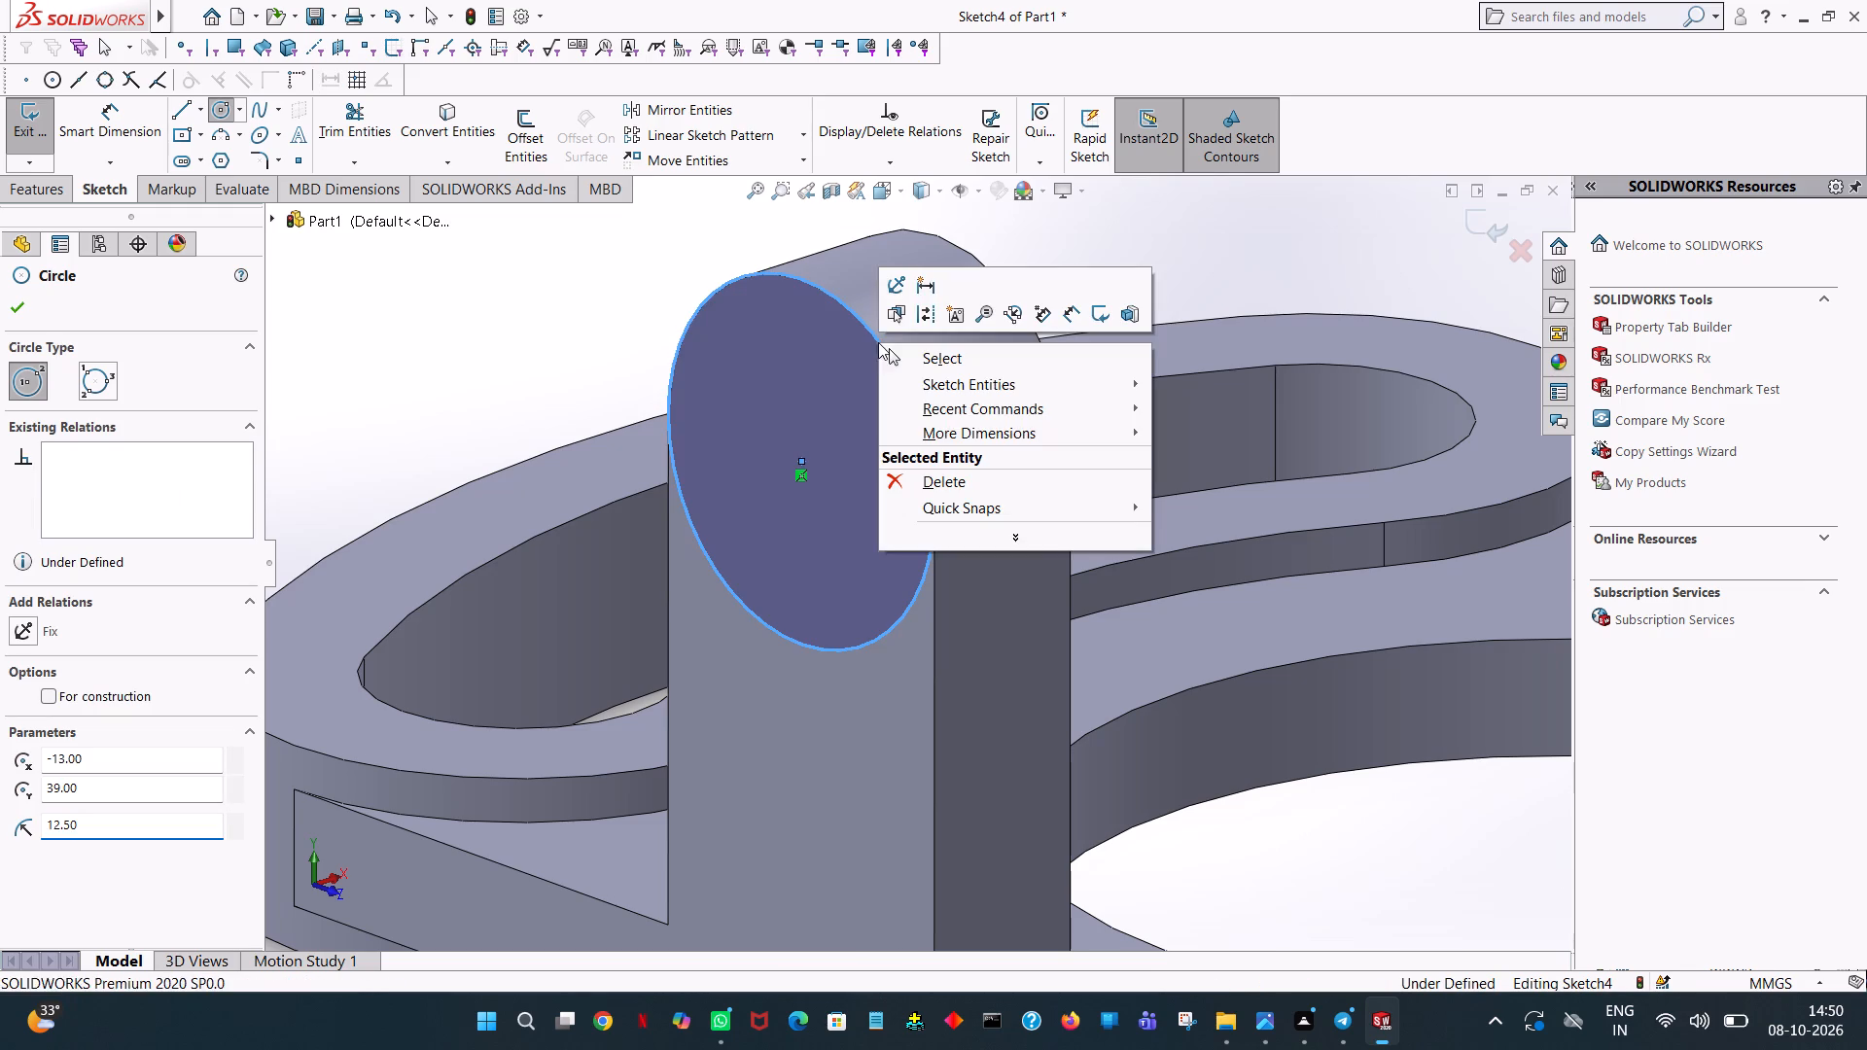
click(903, 360)
Extrude the circle 3 mm outward from the lug's outer face as a round boss.
click(32, 199)
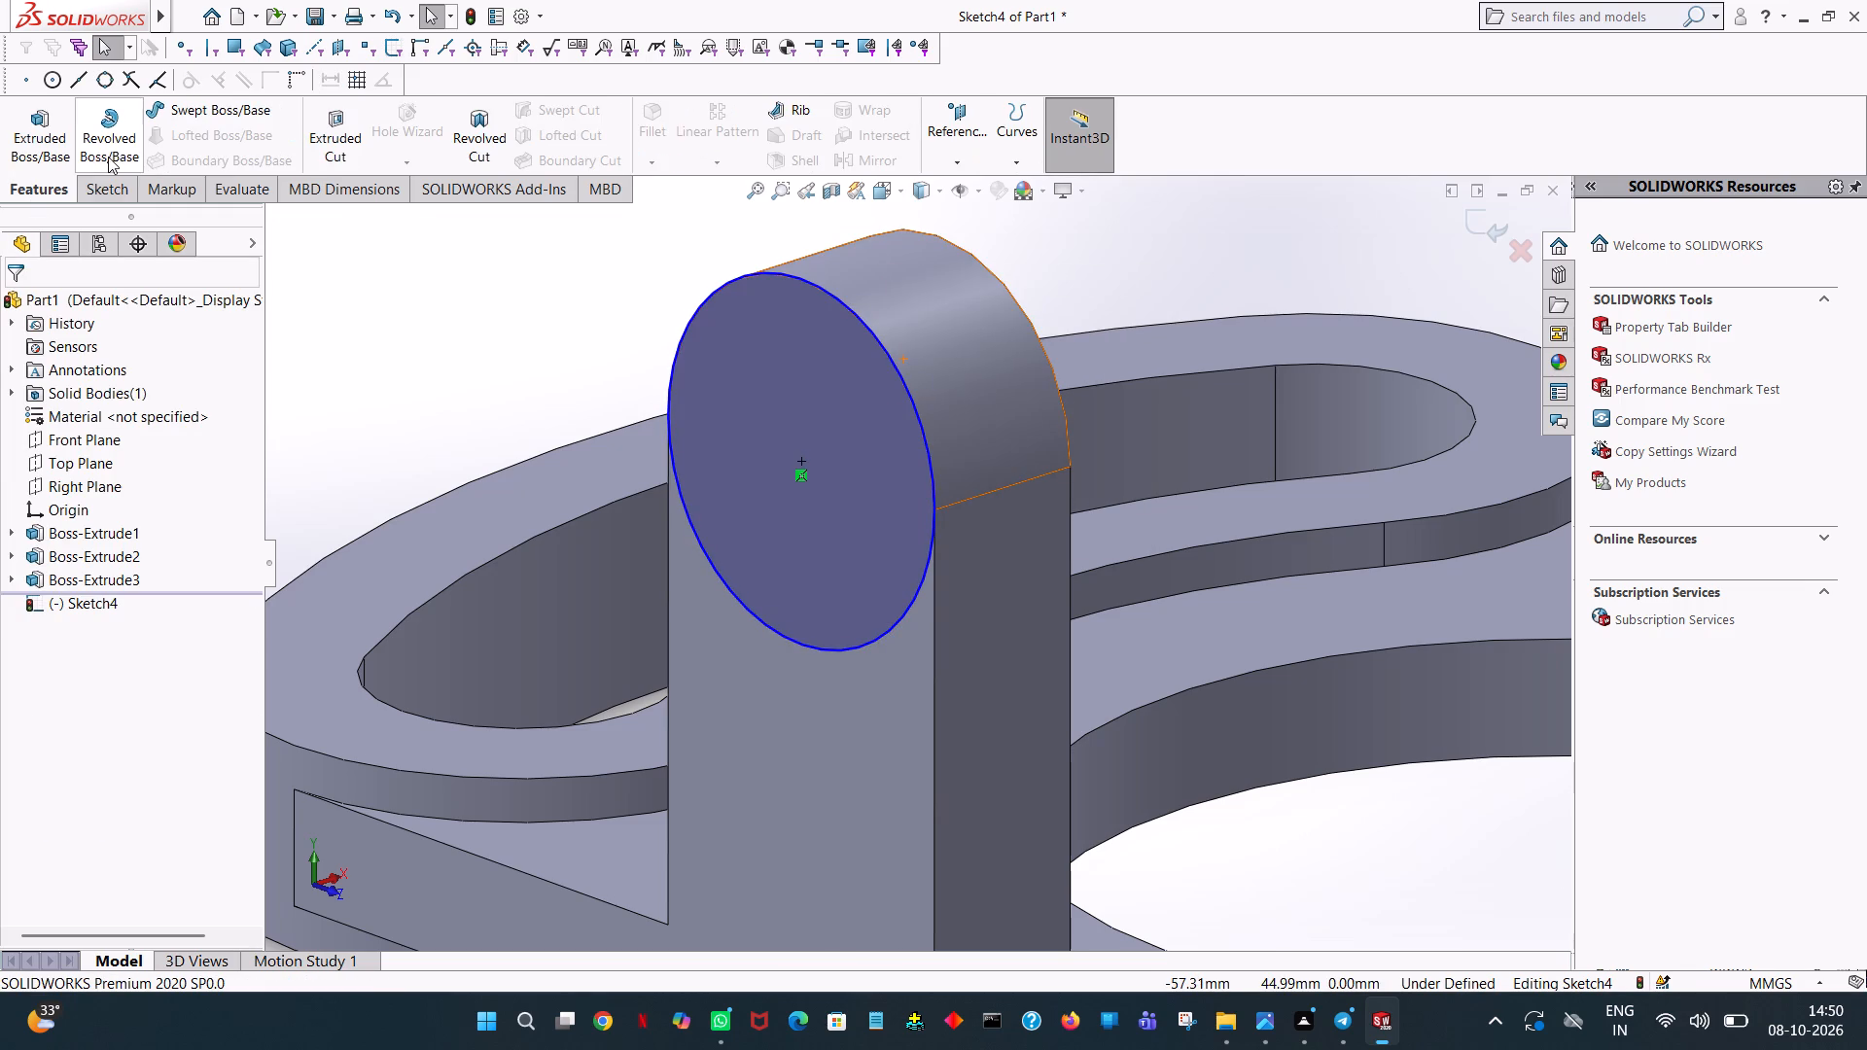
click(45, 156)
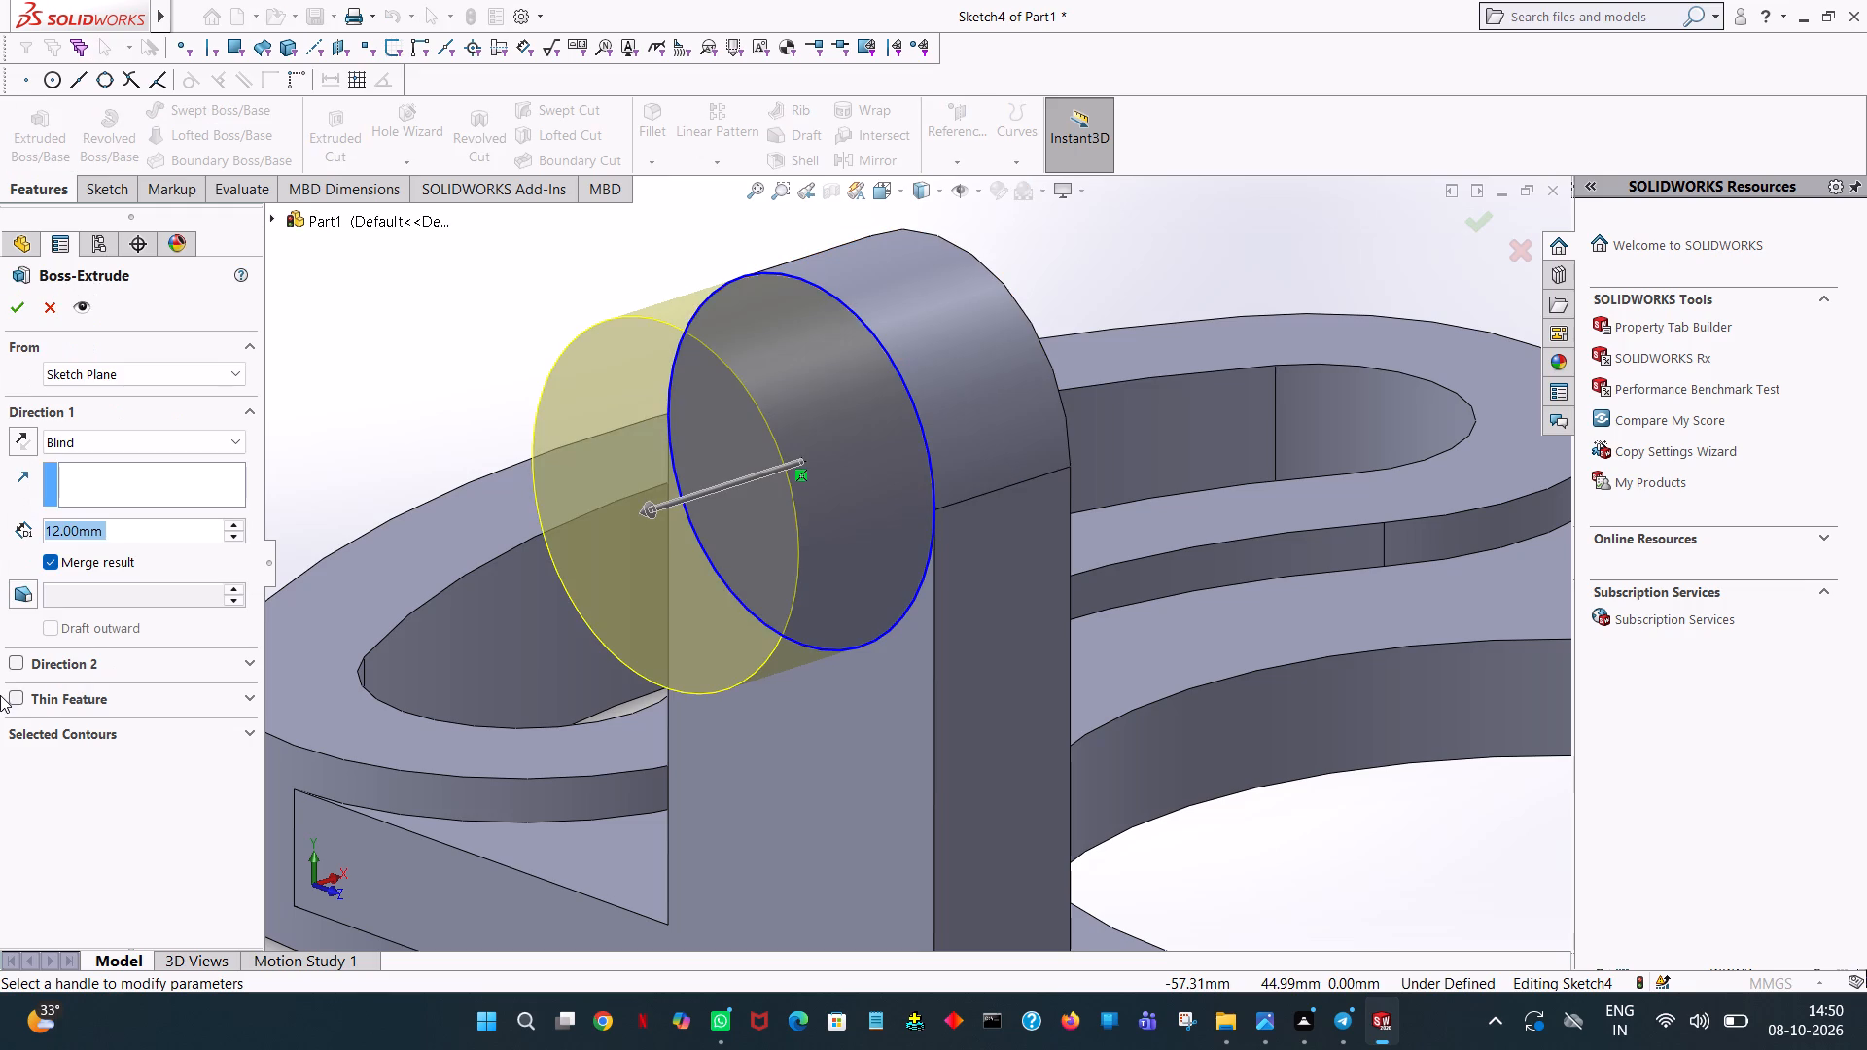
key(3)
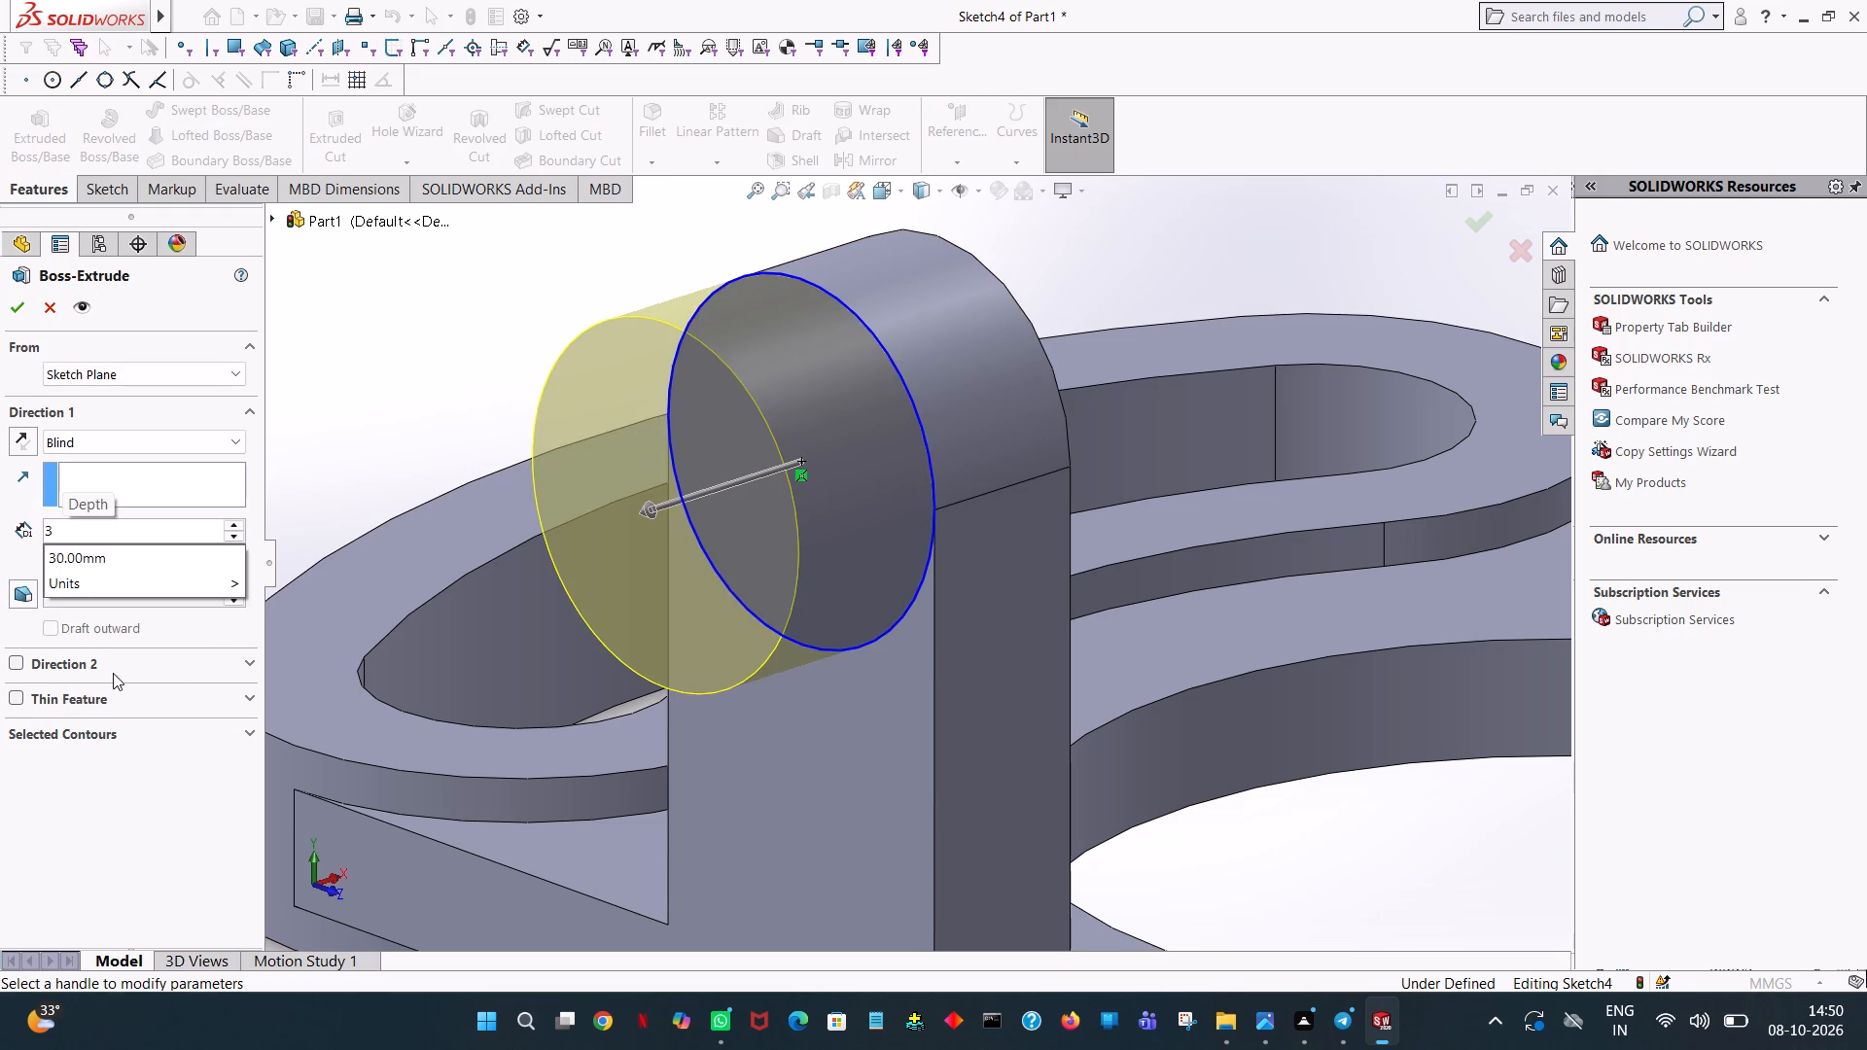
click(488, 329)
click(11, 316)
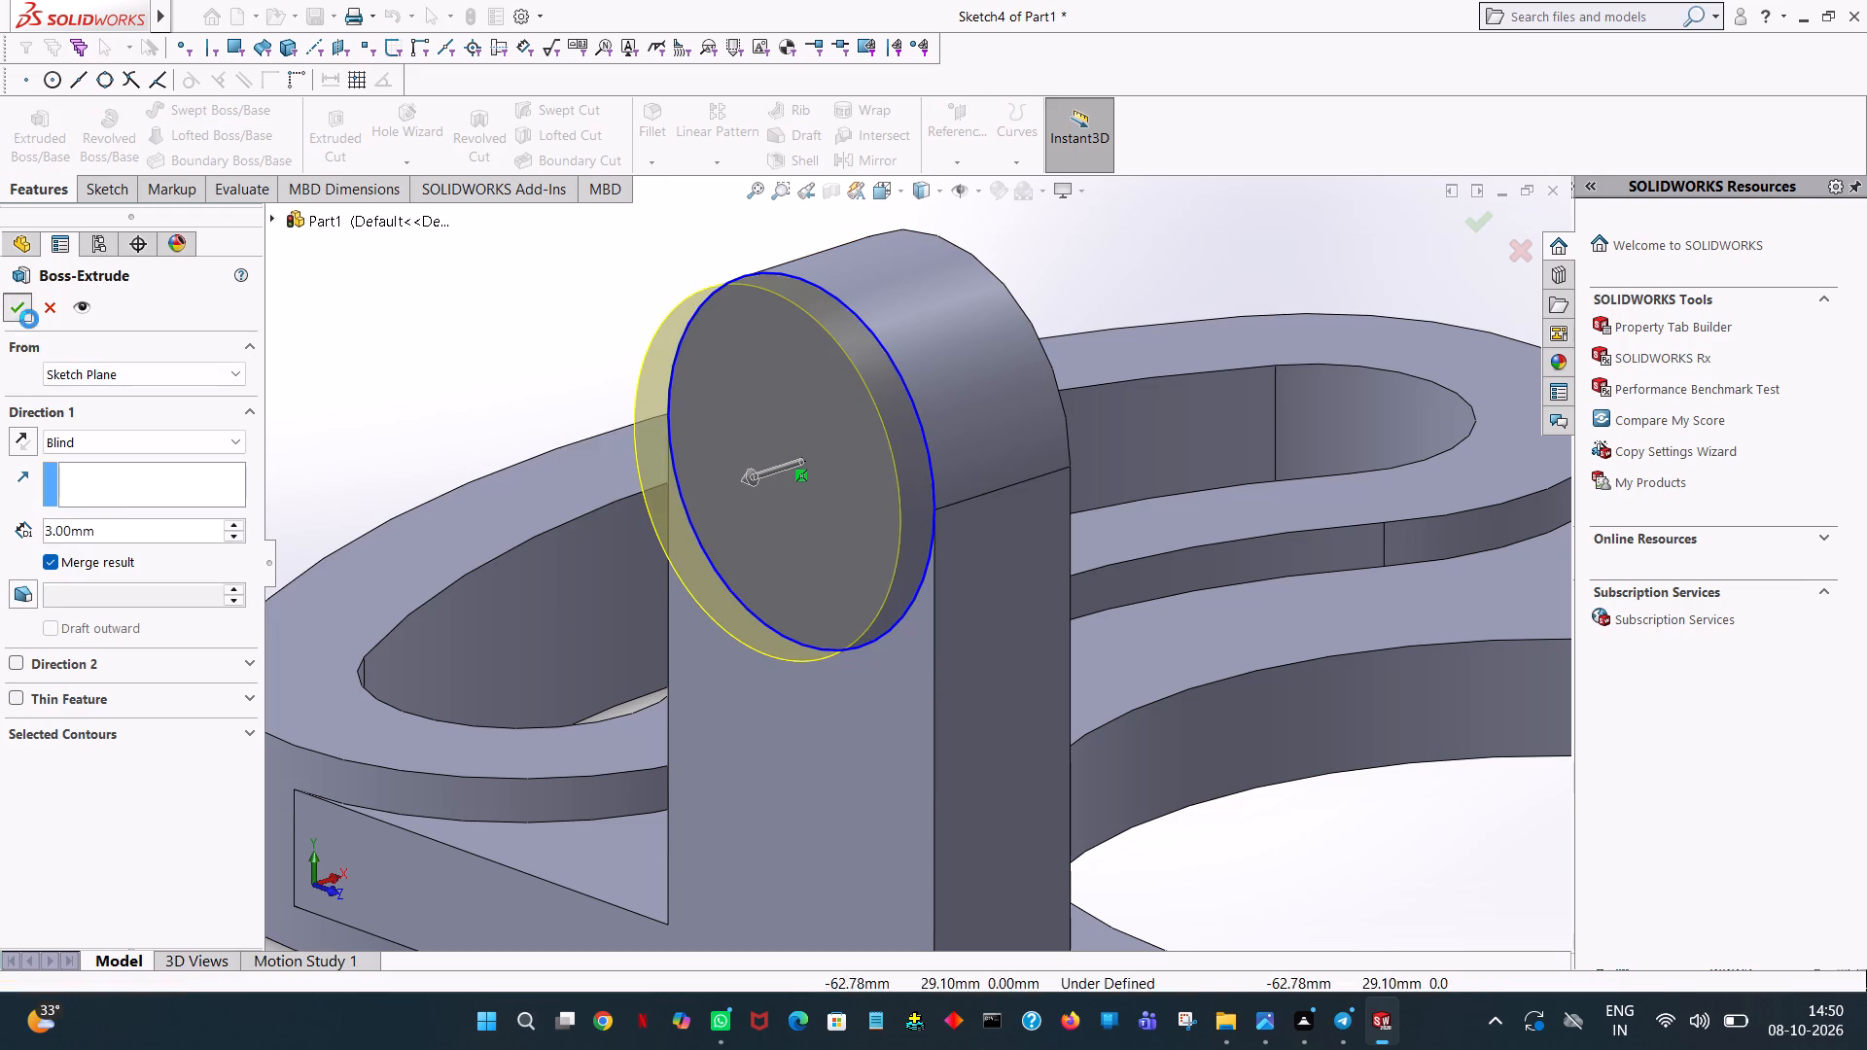
click(427, 346)
Sketch a concentric circle on the round boss's outer face and set its radius to 12.50/2 mm.
scroll(427, 347, down, 3)
scroll(471, 409, up, 10)
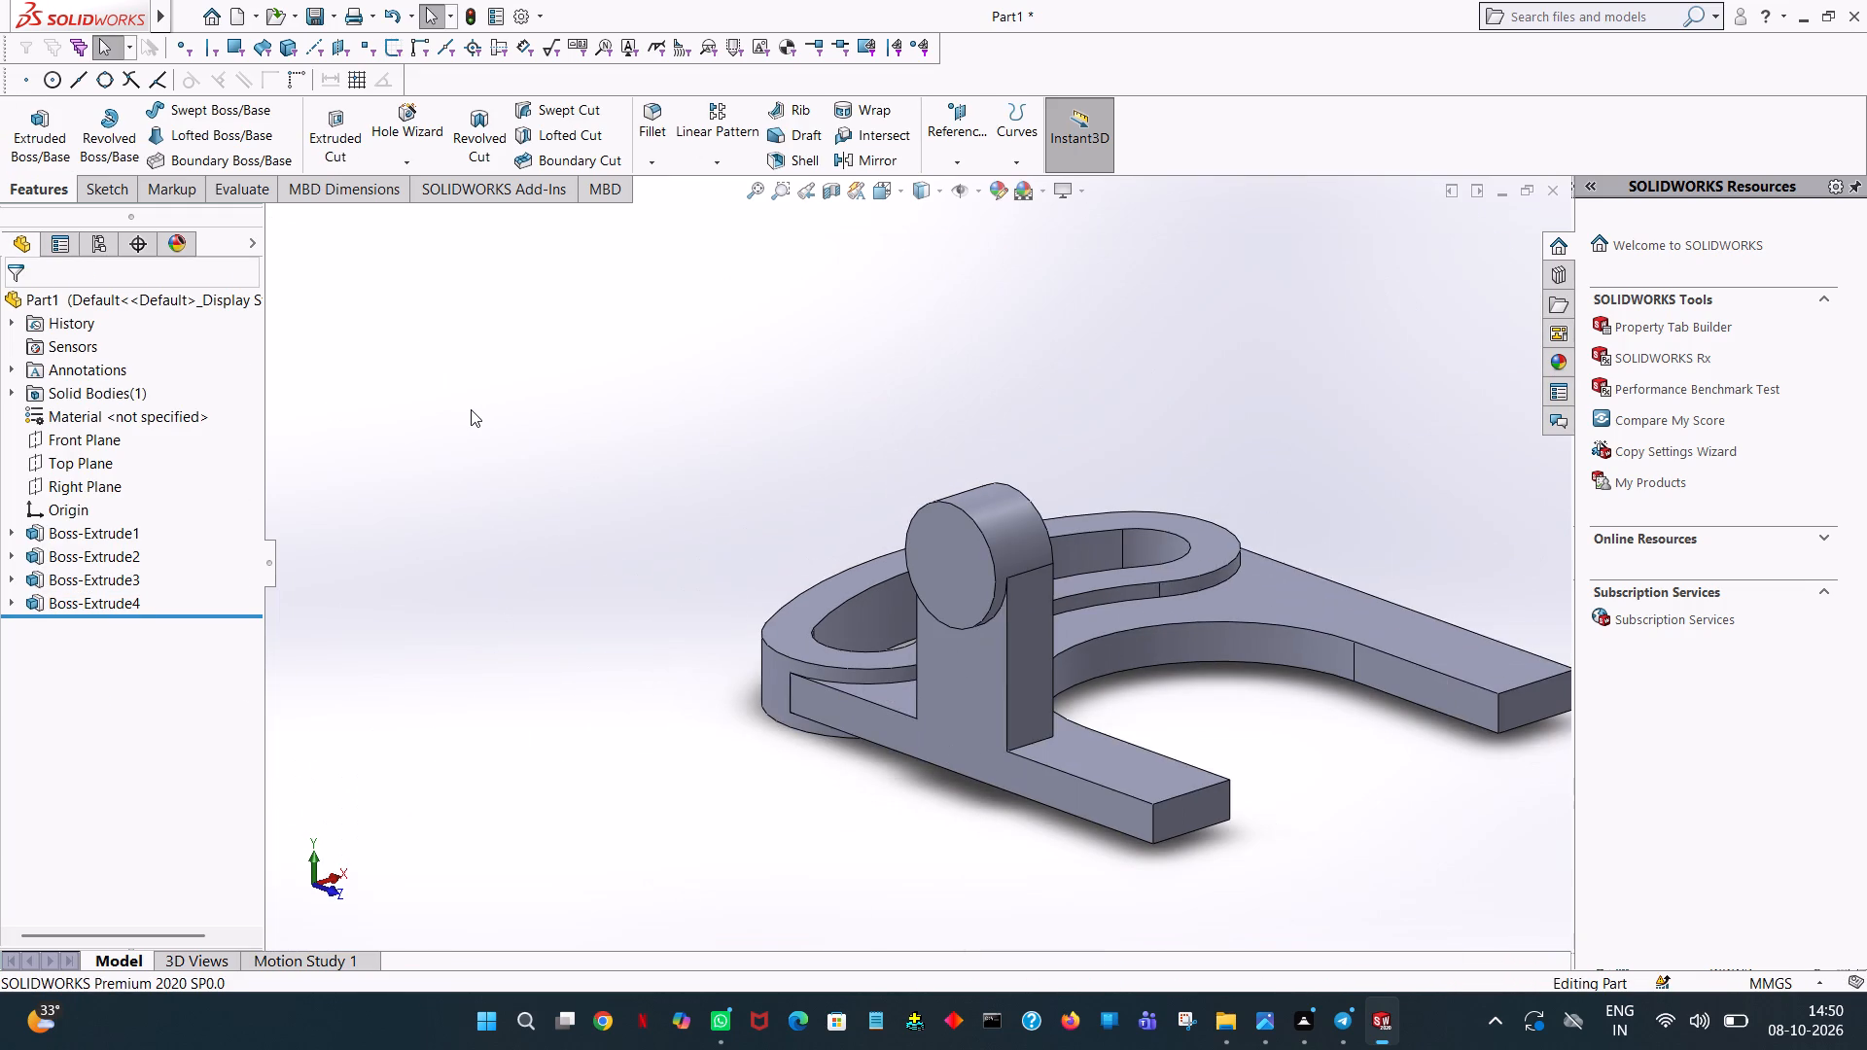
scroll(1358, 780, down, 1)
middle_drag(1358, 780, 1437, 685)
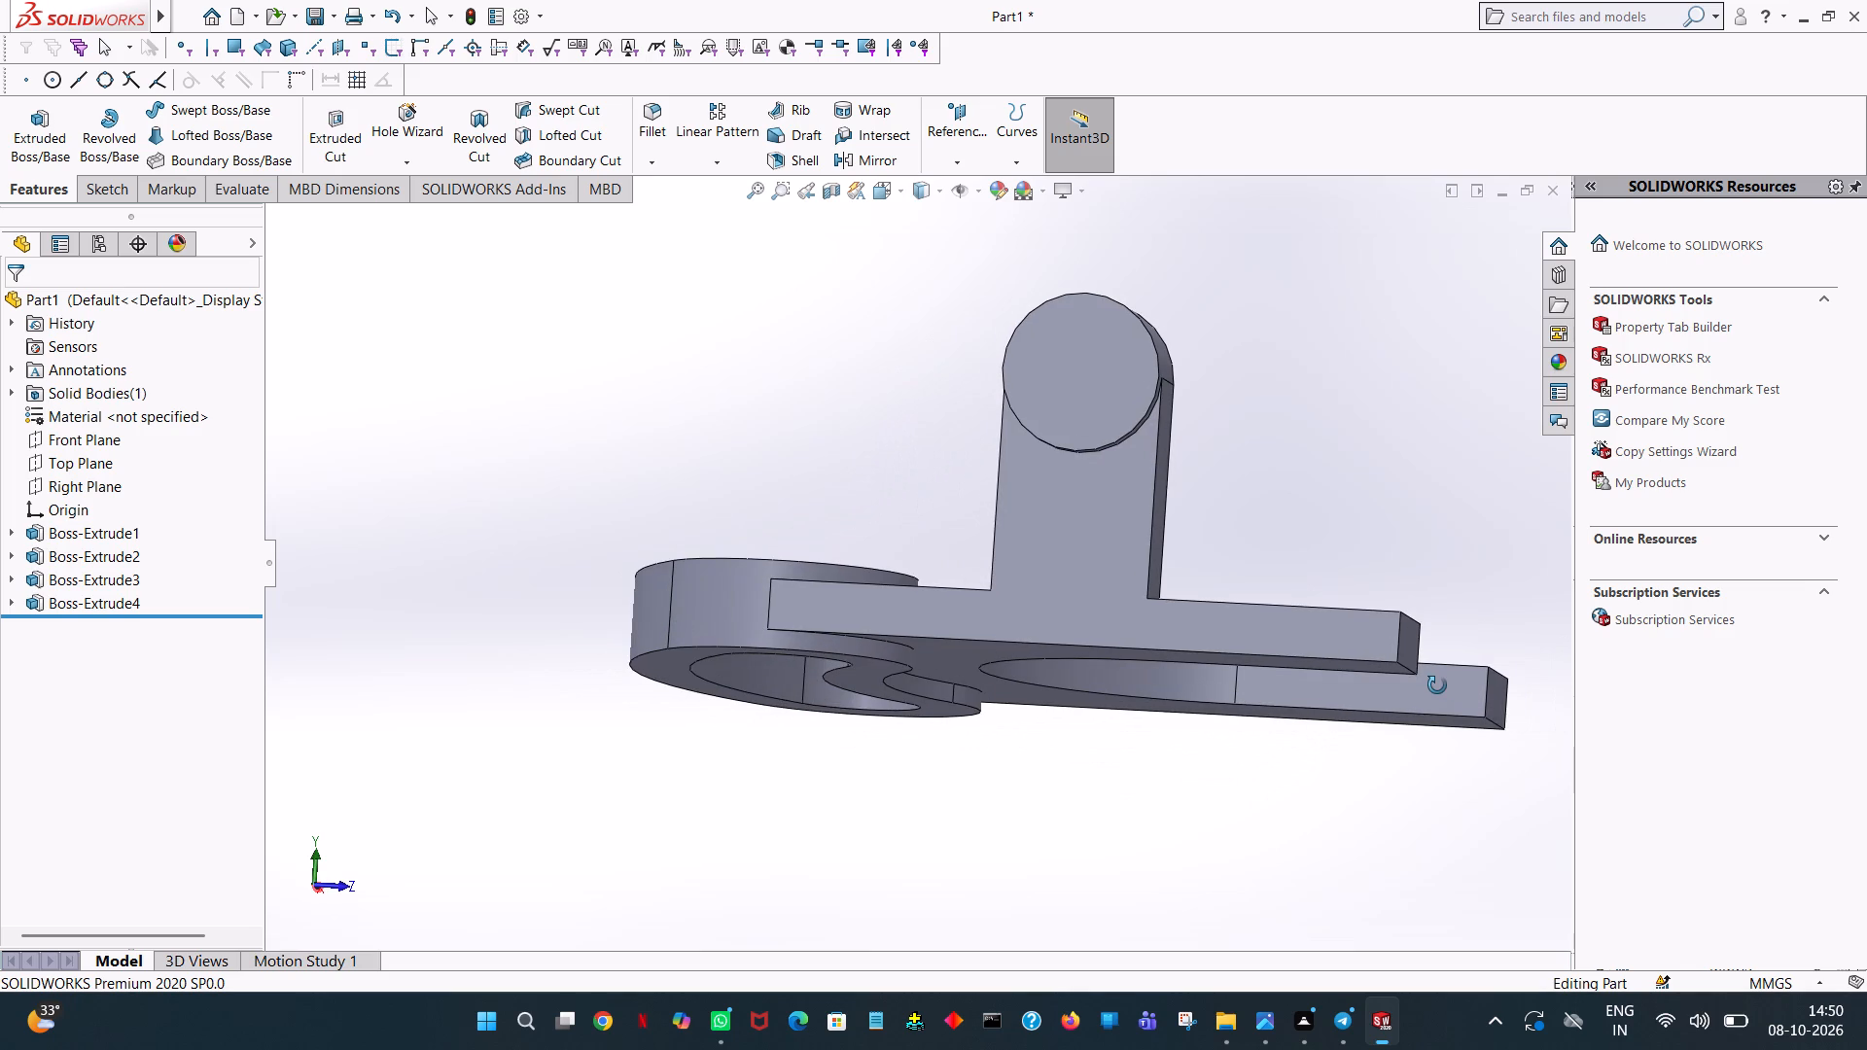
middle_drag(1437, 685, 1426, 676)
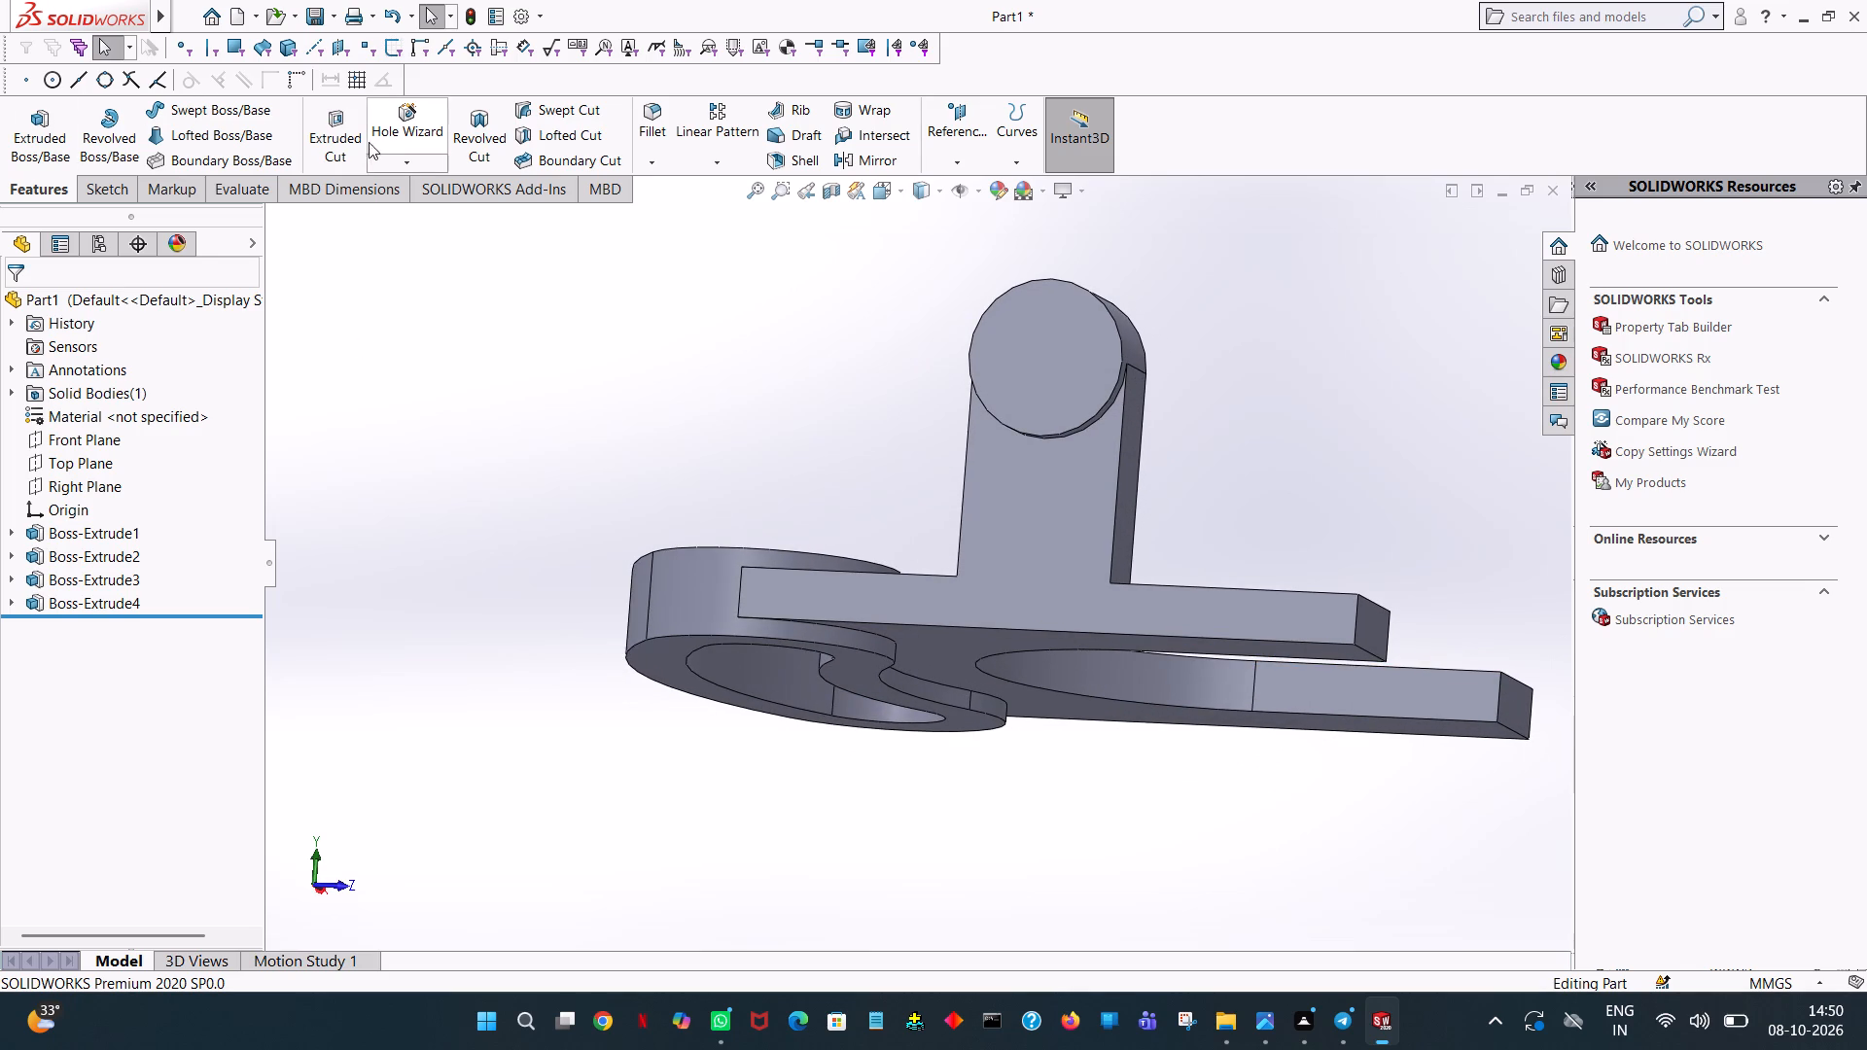
click(342, 149)
click(1074, 400)
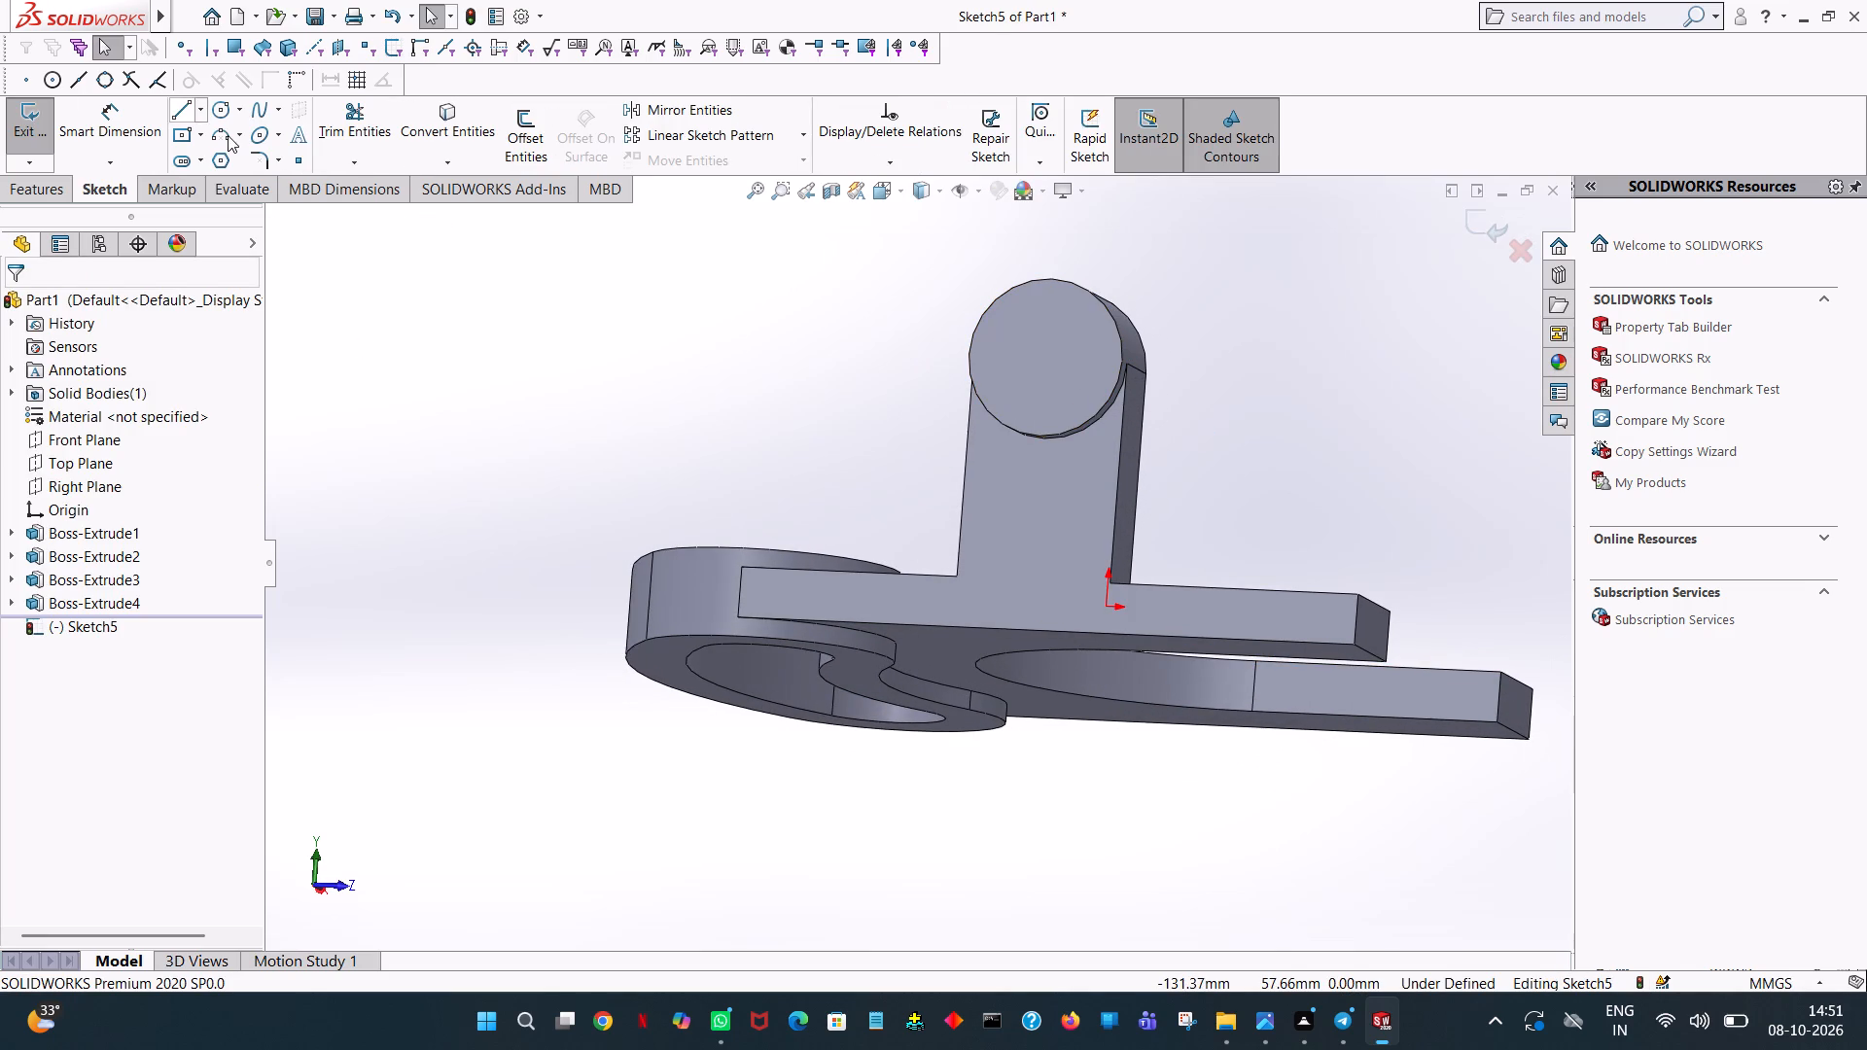
click(225, 109)
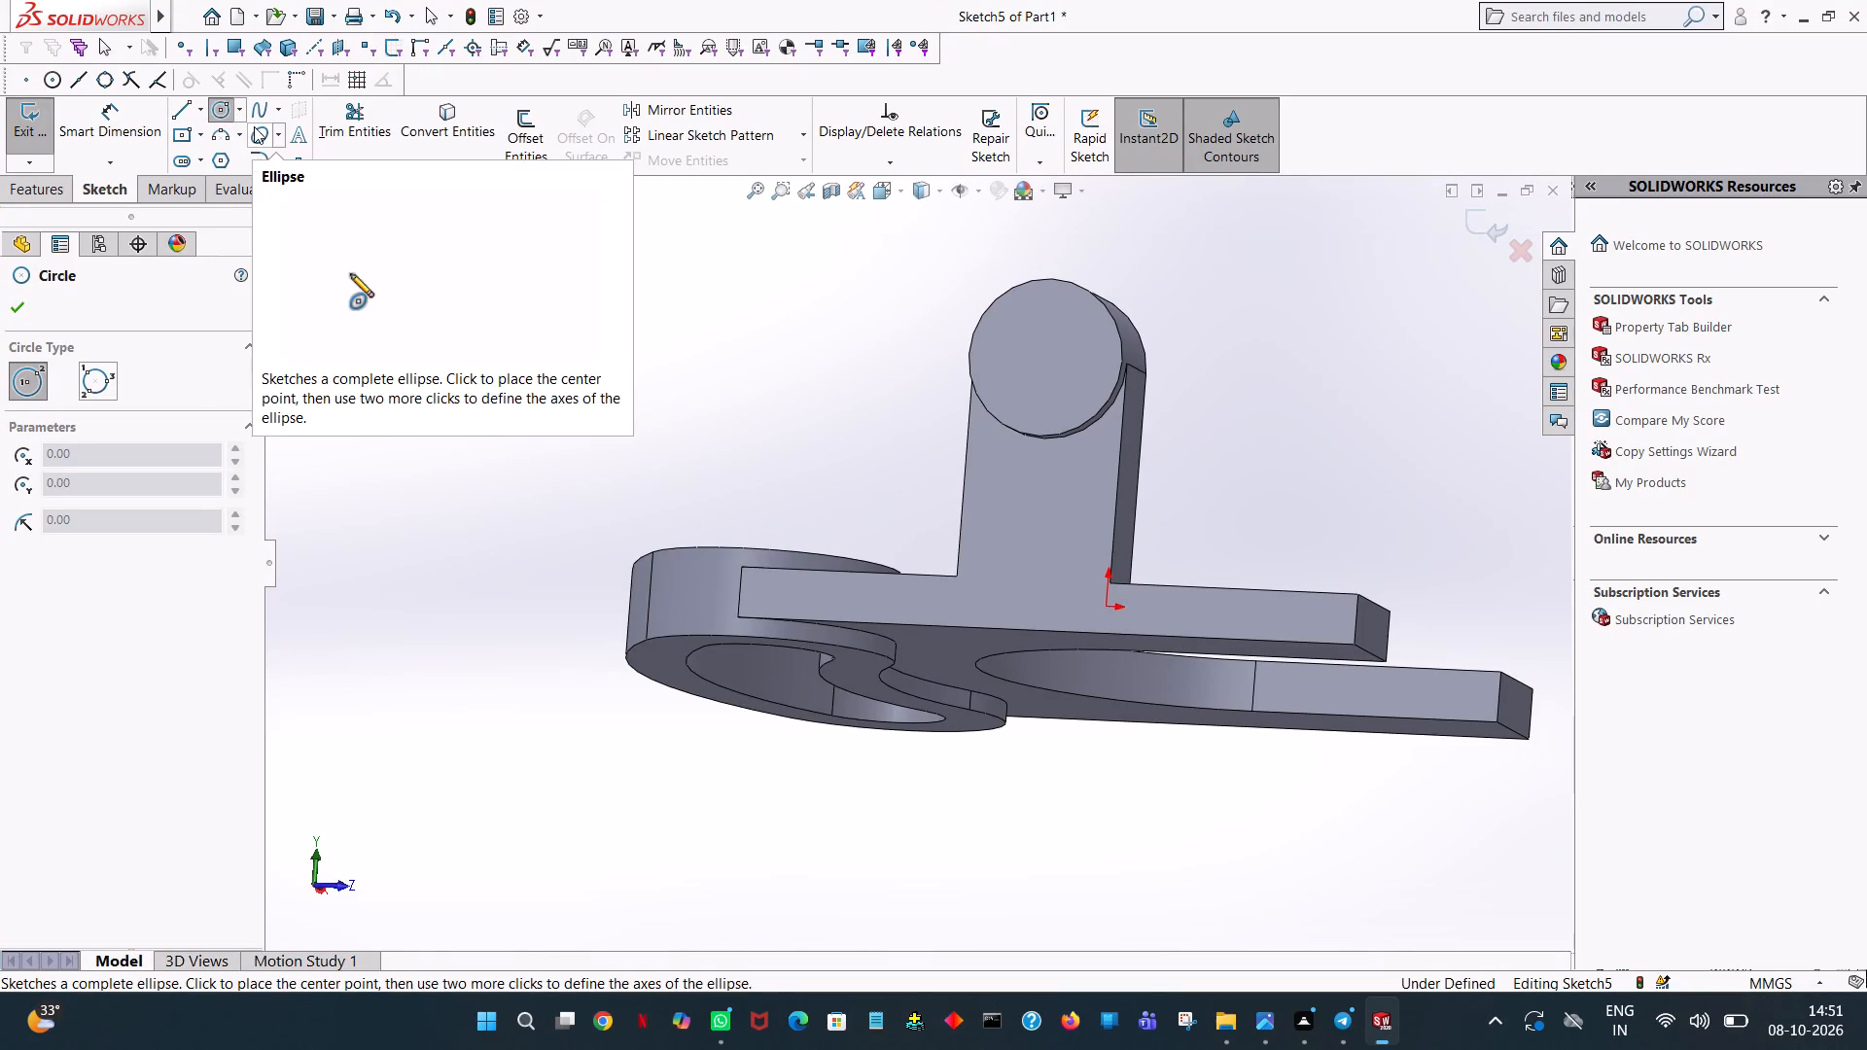
click(1045, 354)
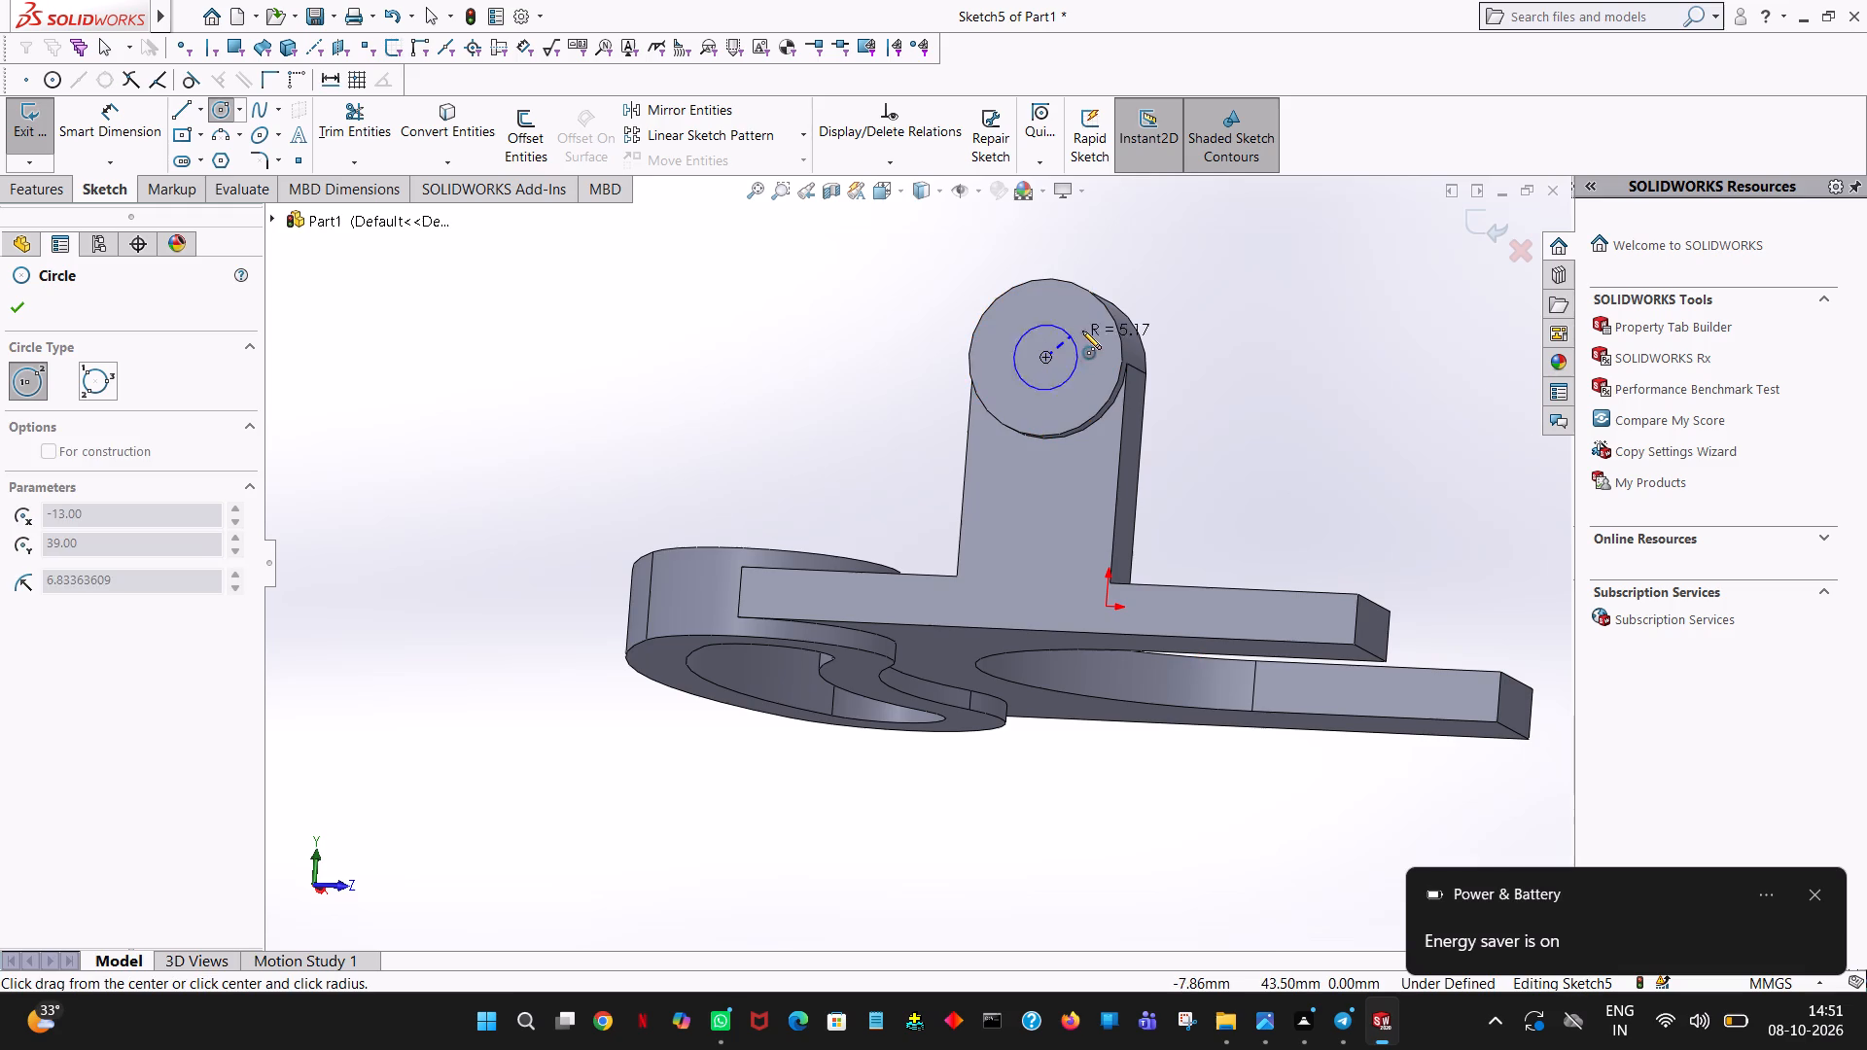
click(1087, 326)
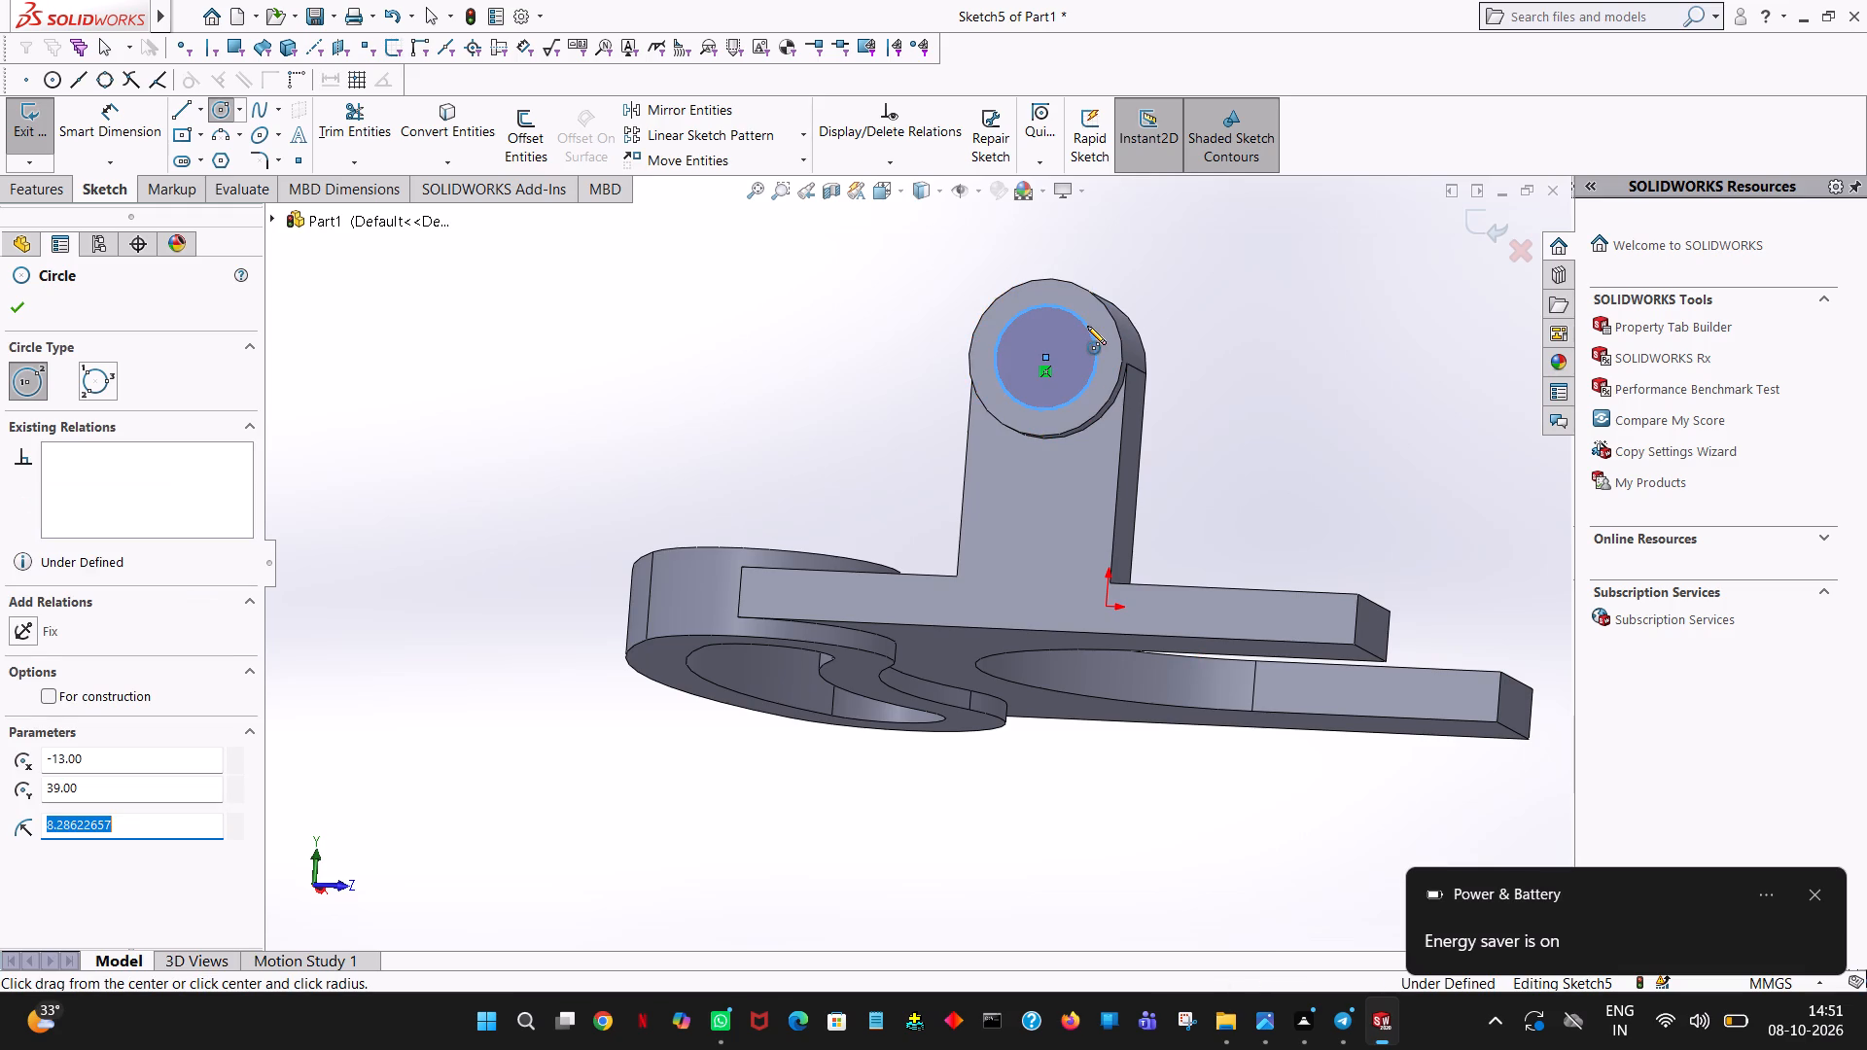
text(12.50)
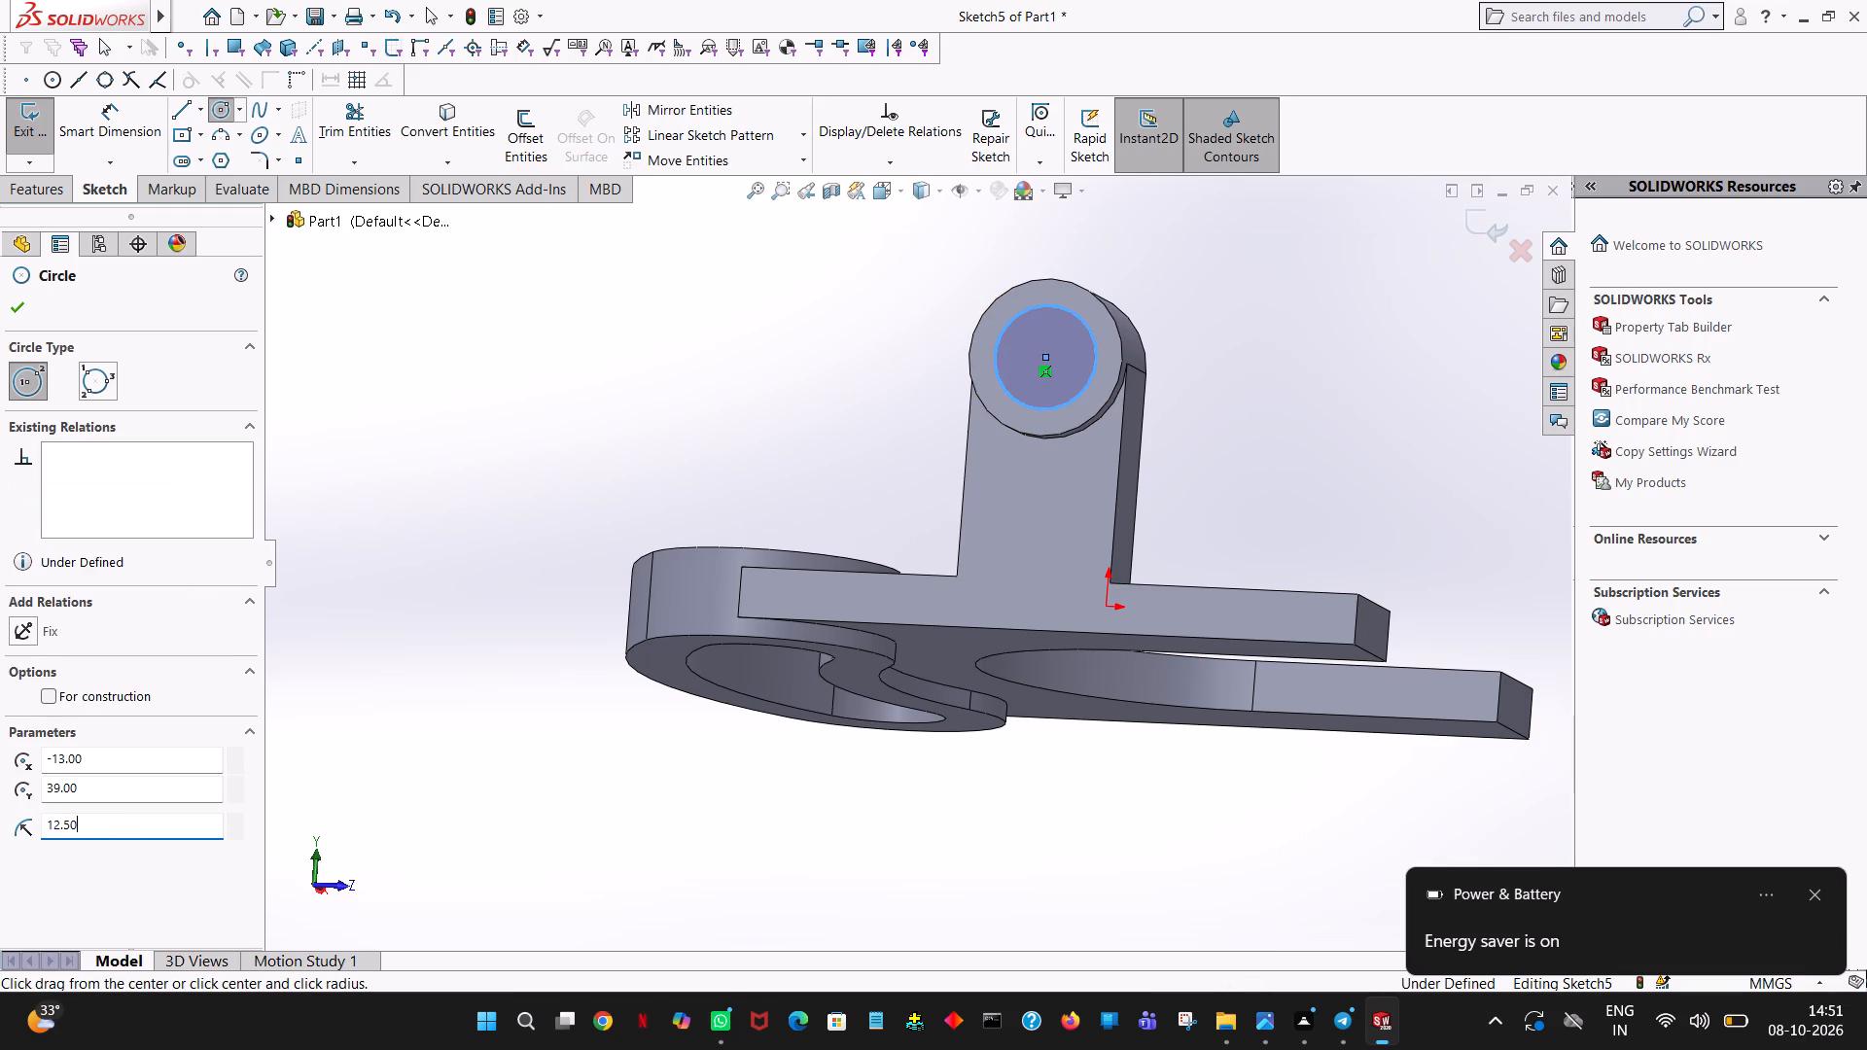
text(/2)
key(Return)
click(7, 301)
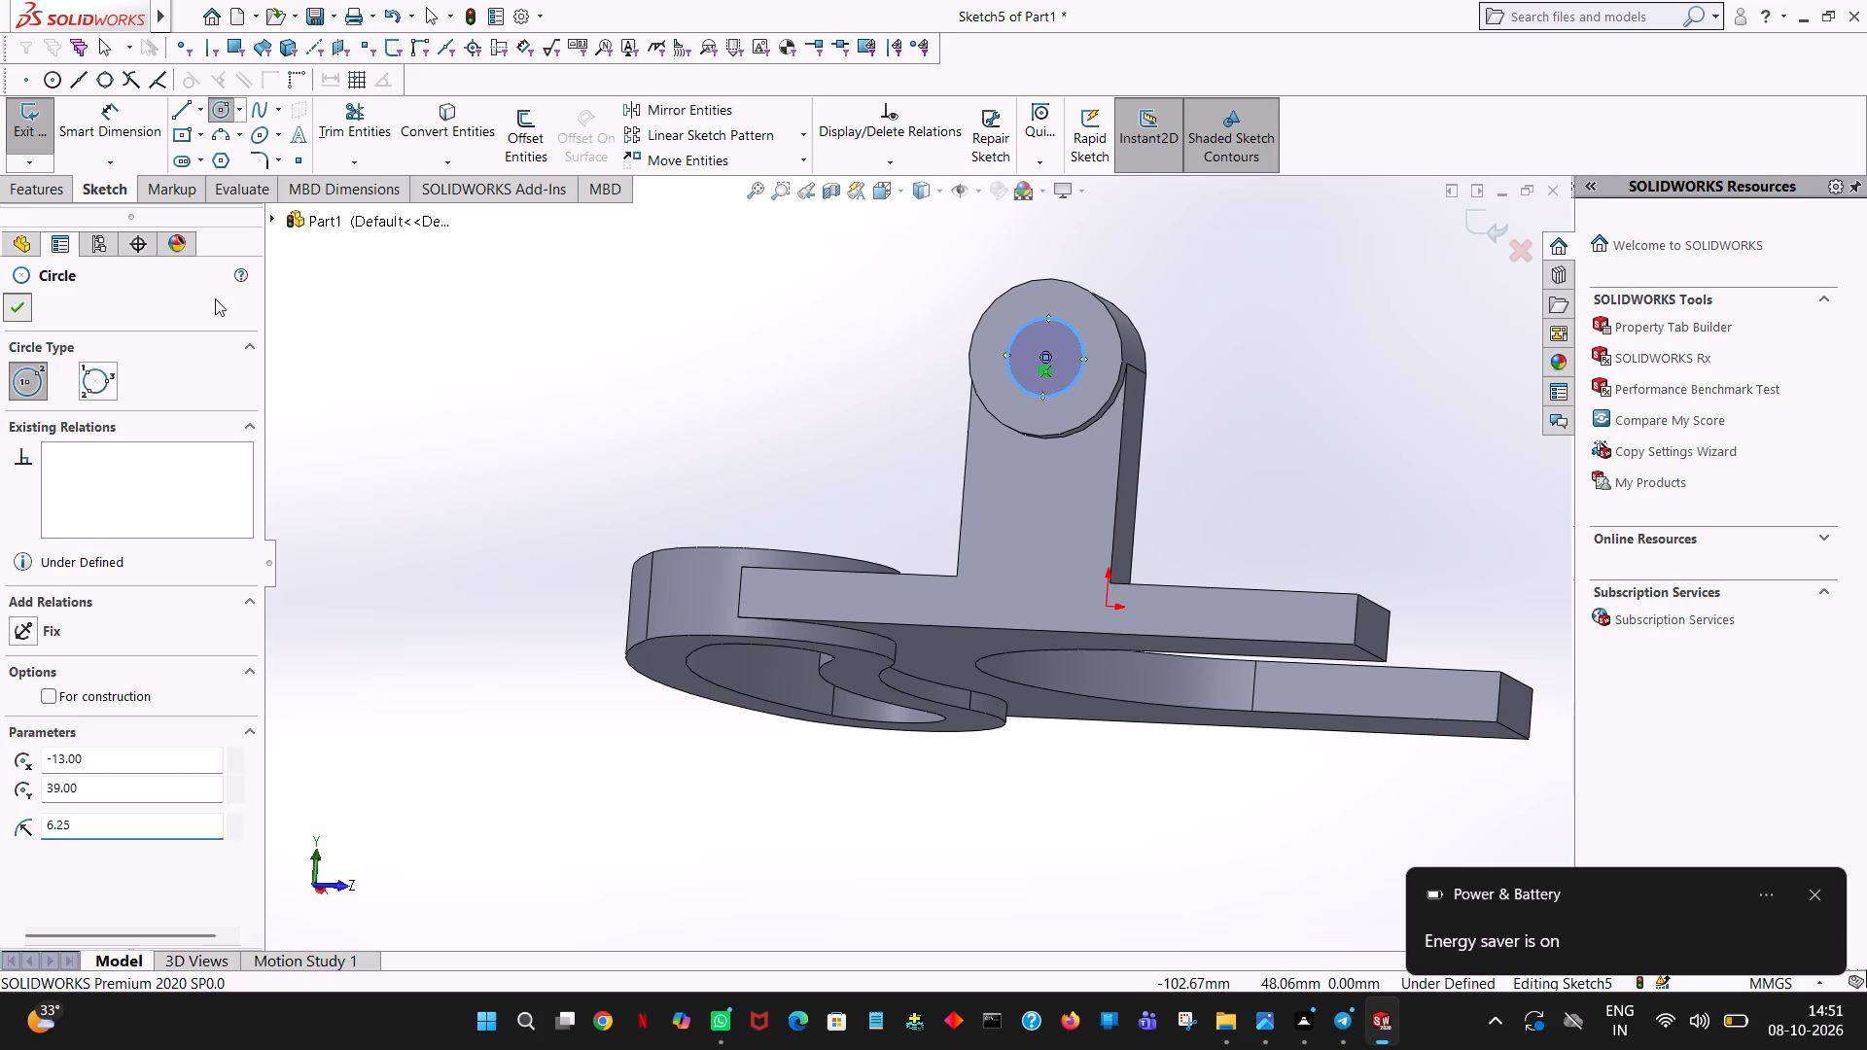
Cut the small circle 23 mm deep through the boss and the lug with an Extruded Cut.
click(28, 183)
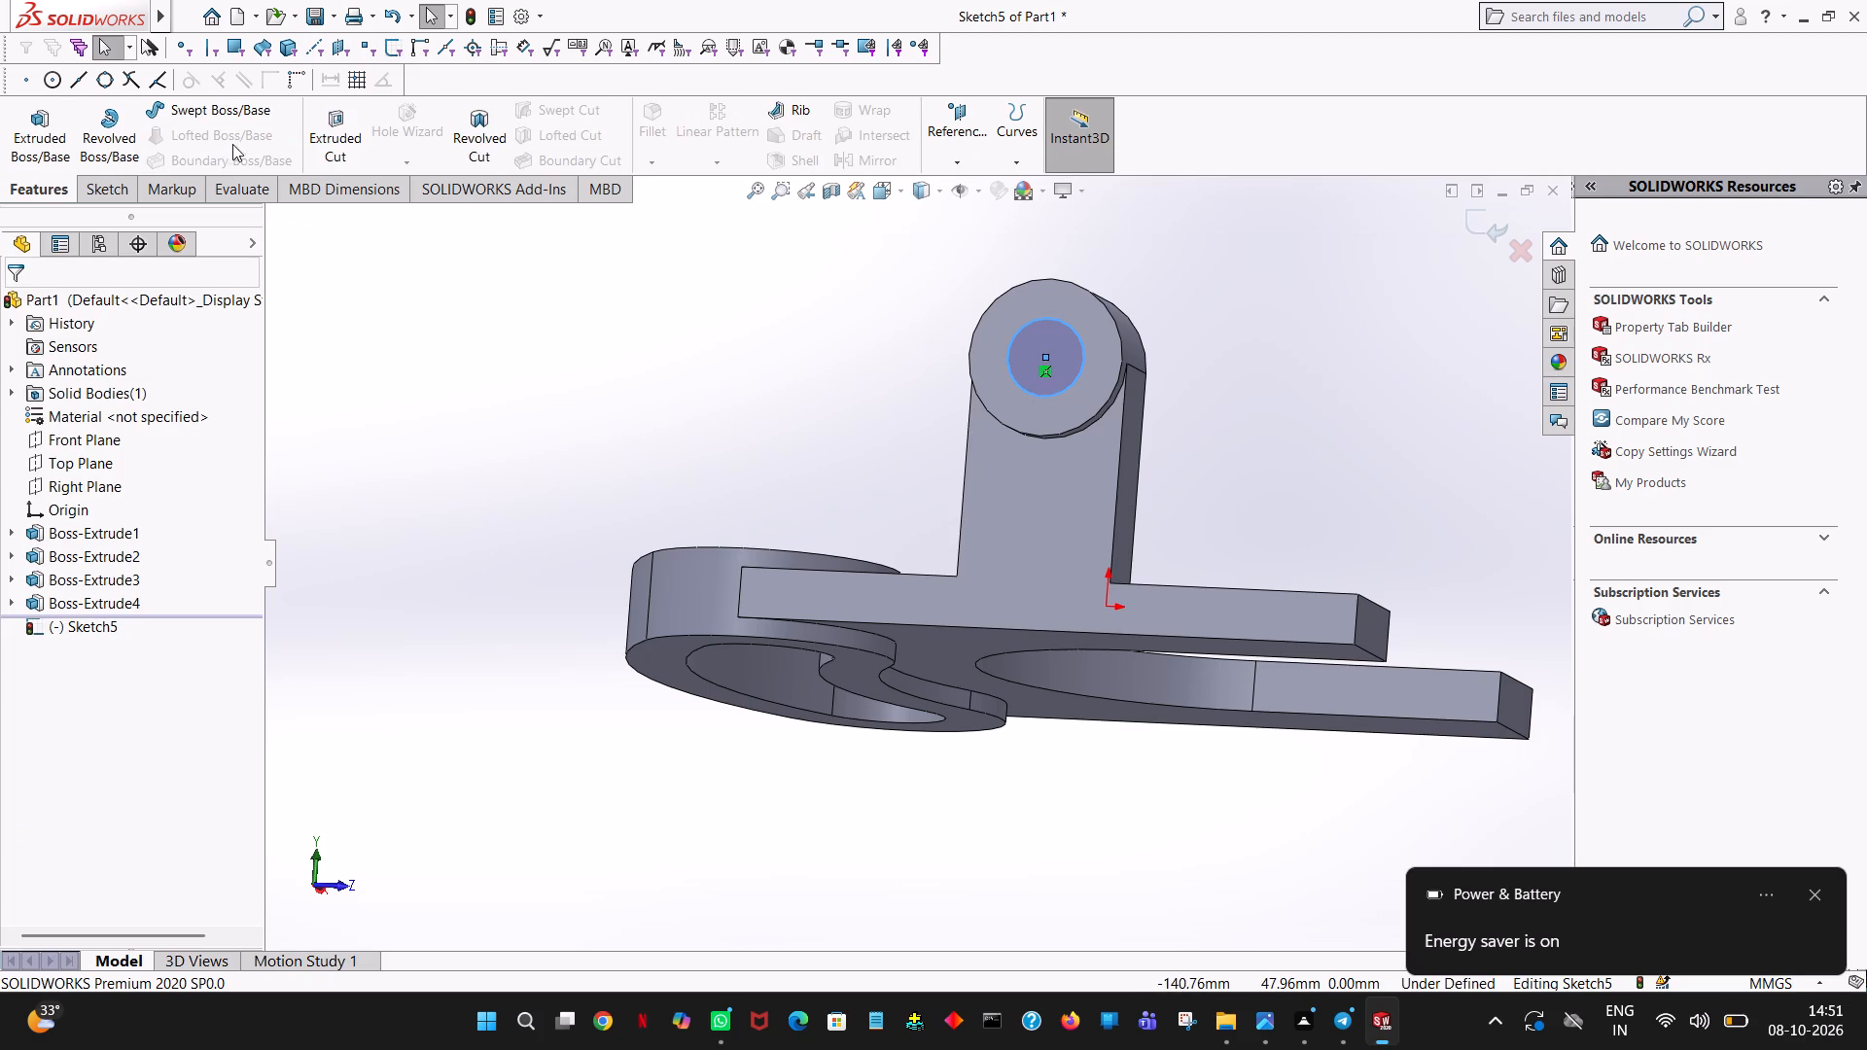
click(332, 102)
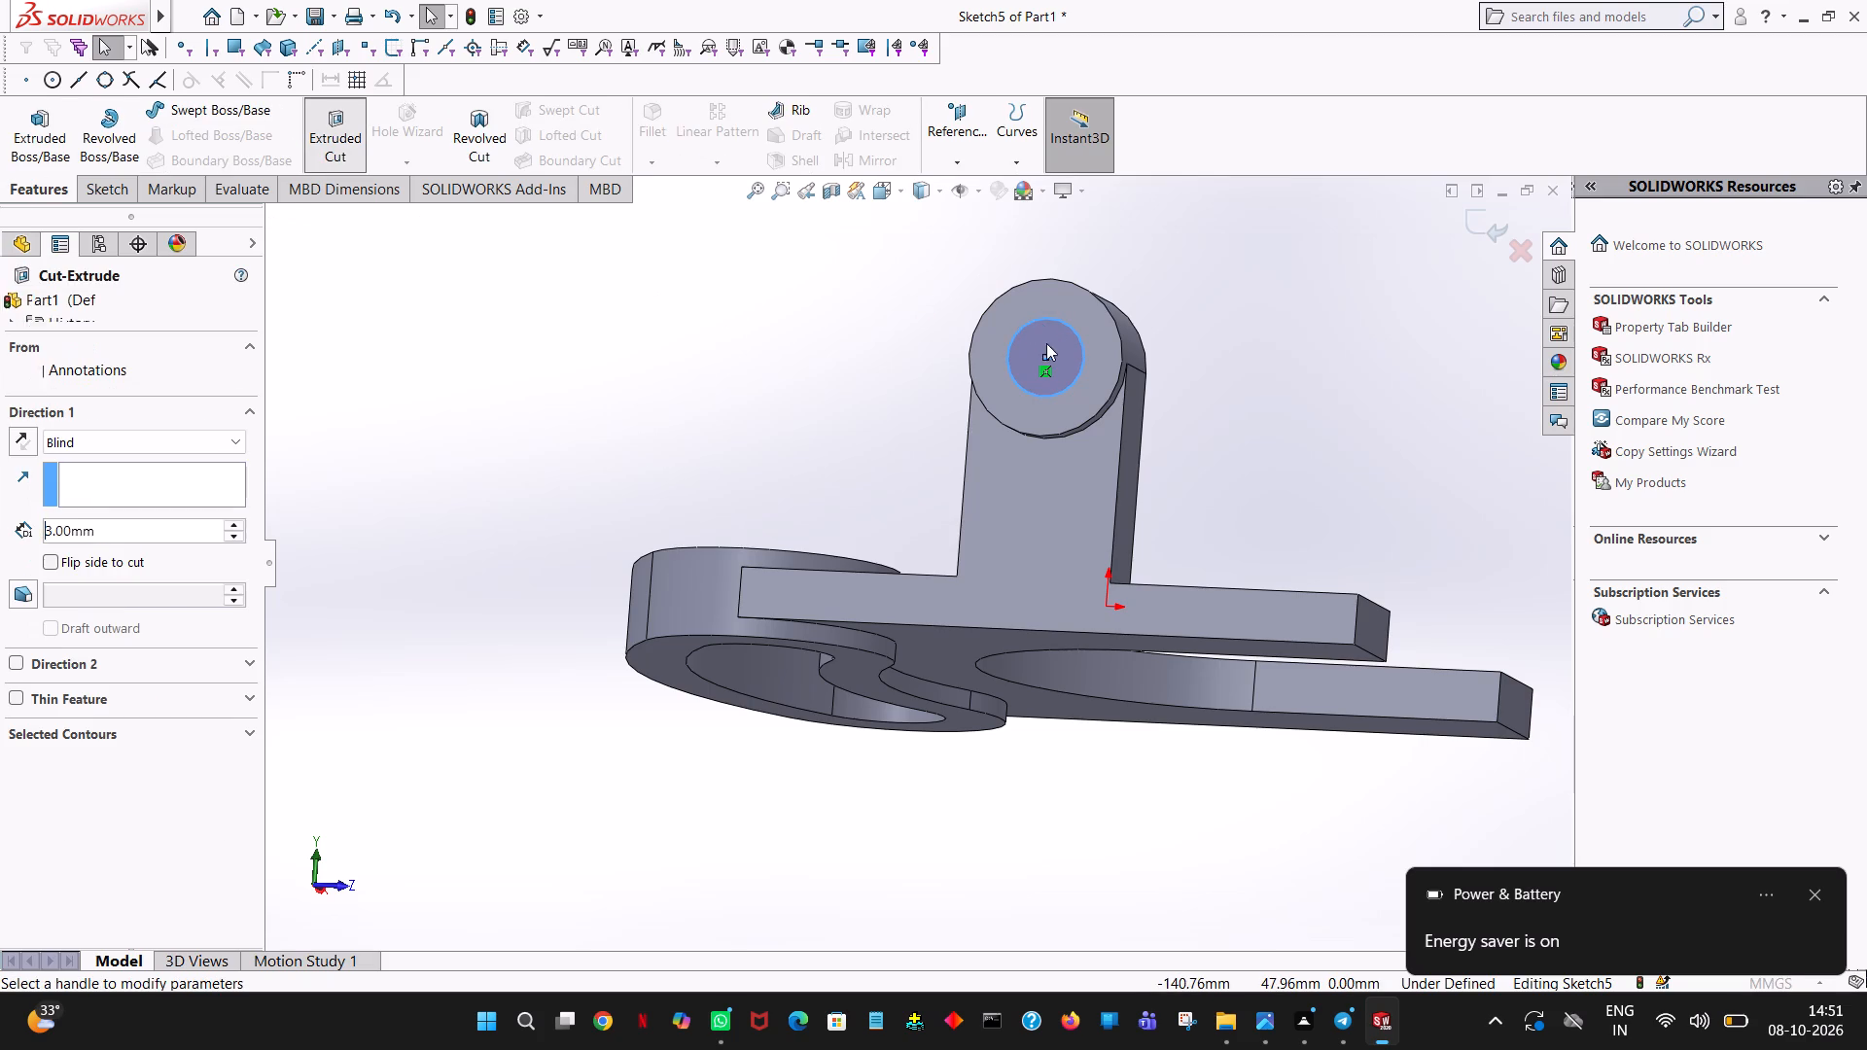
middle_drag(955, 347, 845, 368)
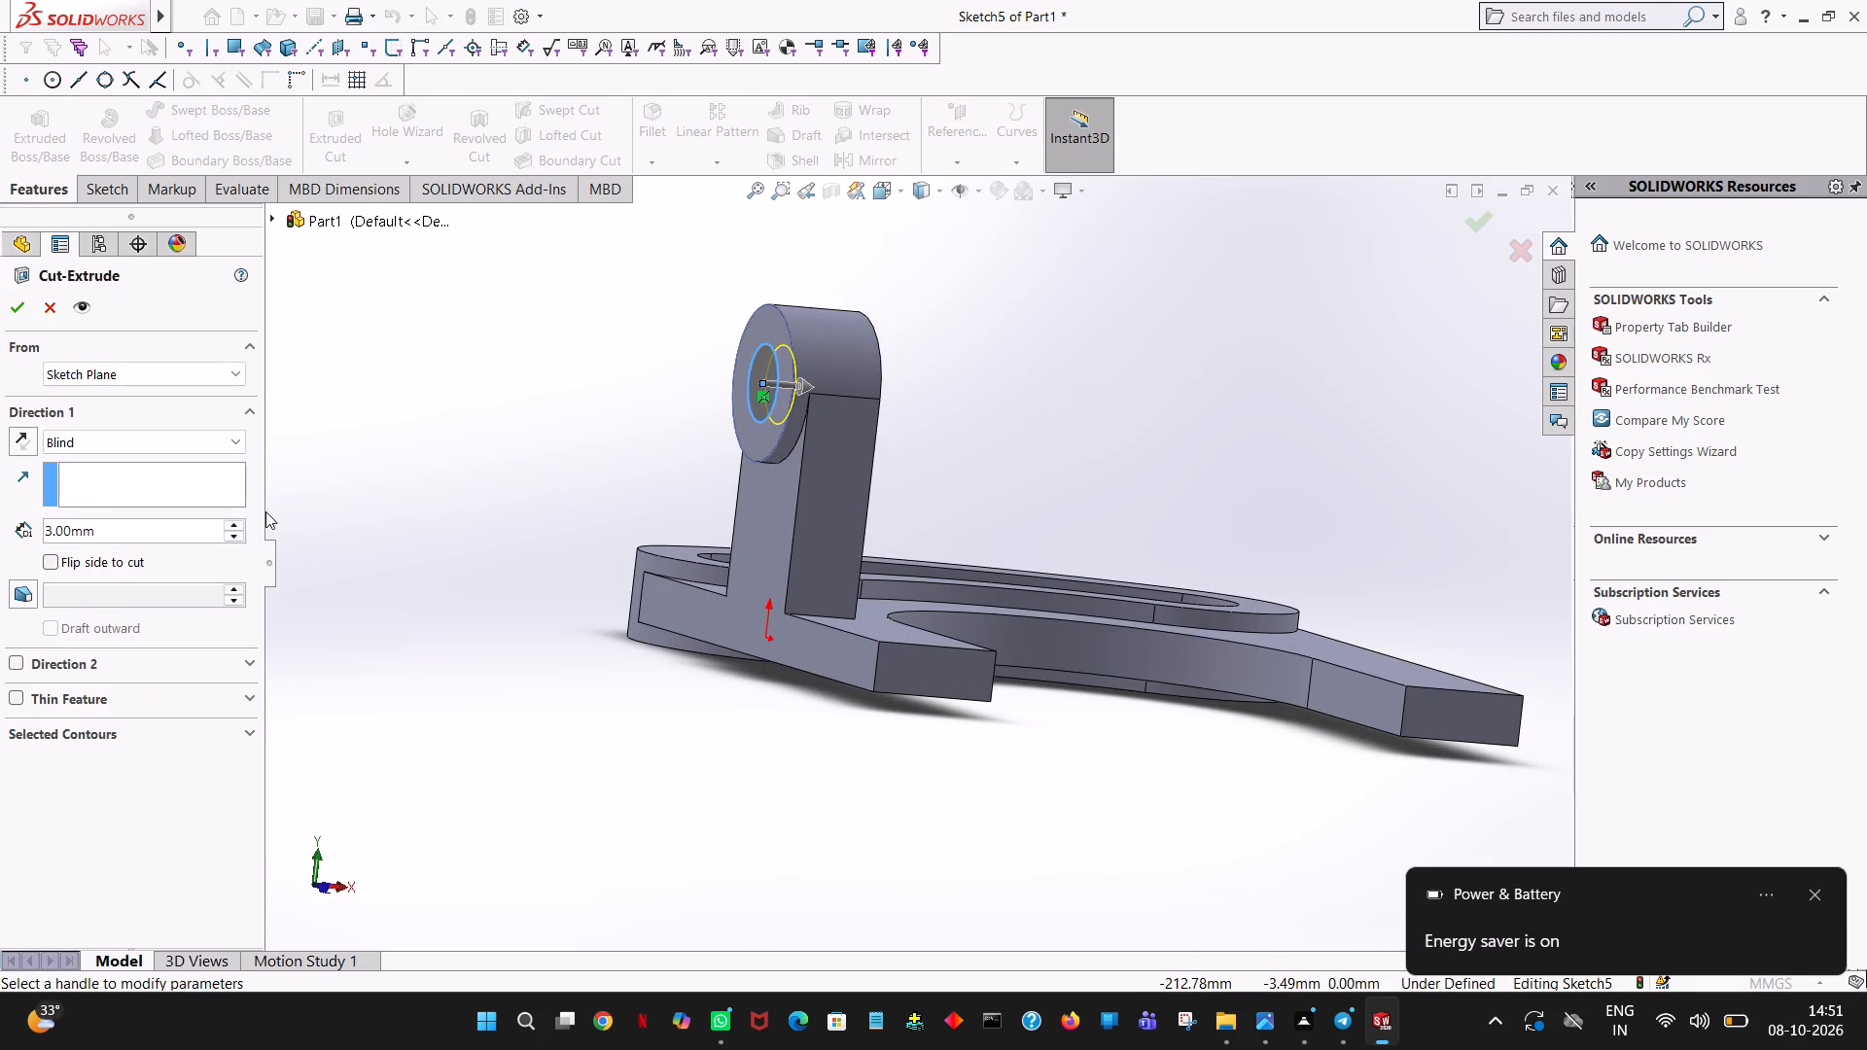
click(236, 520)
double_click(236, 520)
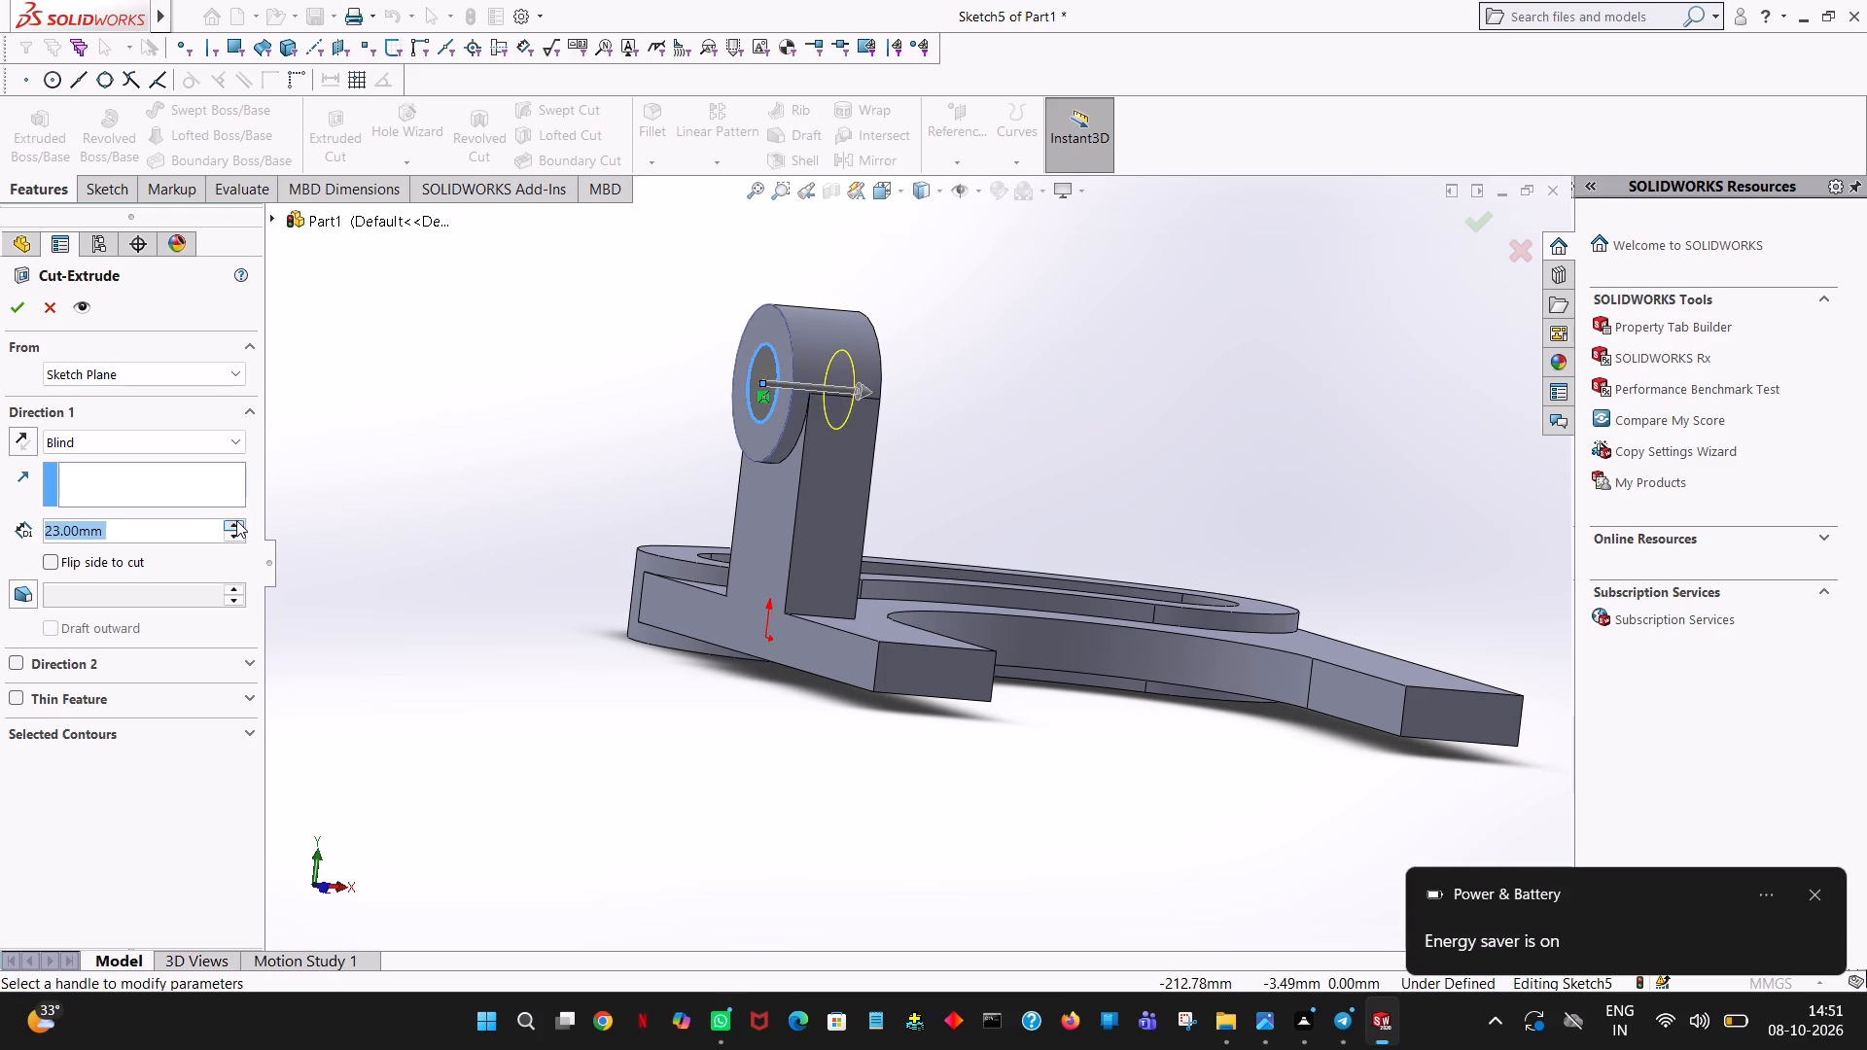
click(22, 304)
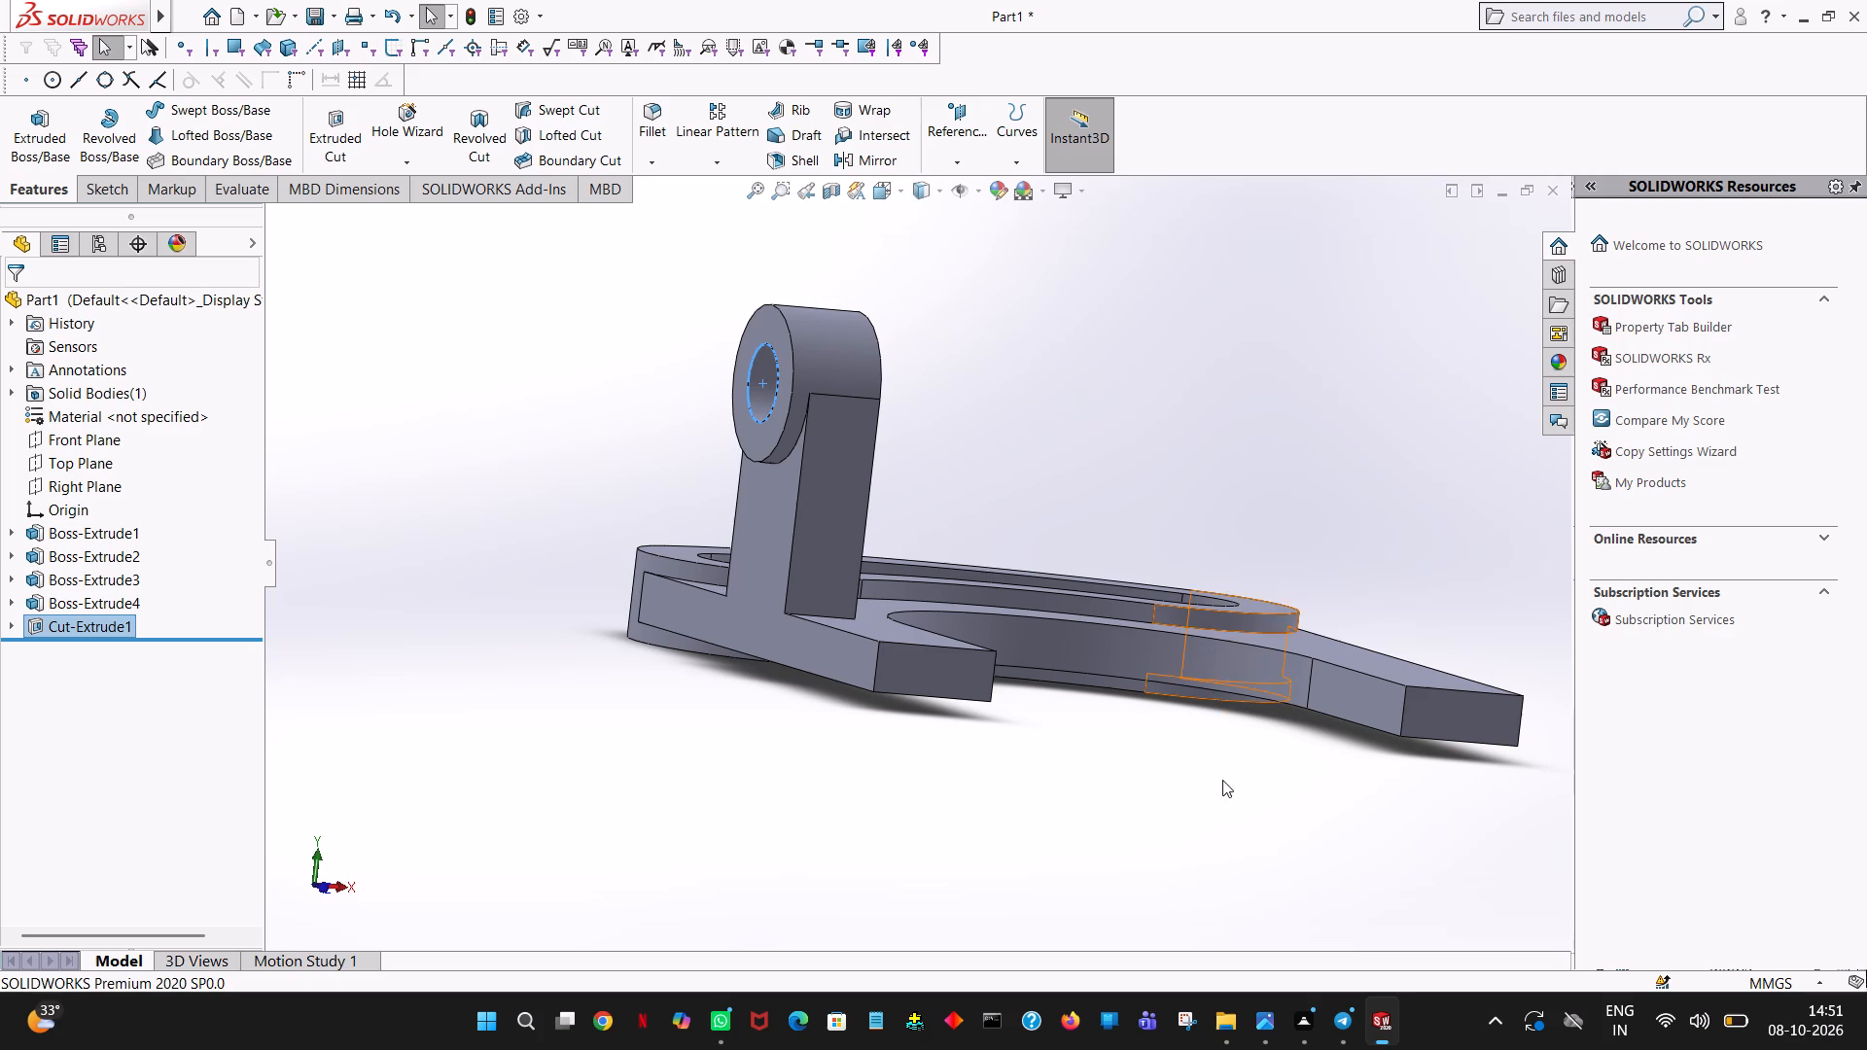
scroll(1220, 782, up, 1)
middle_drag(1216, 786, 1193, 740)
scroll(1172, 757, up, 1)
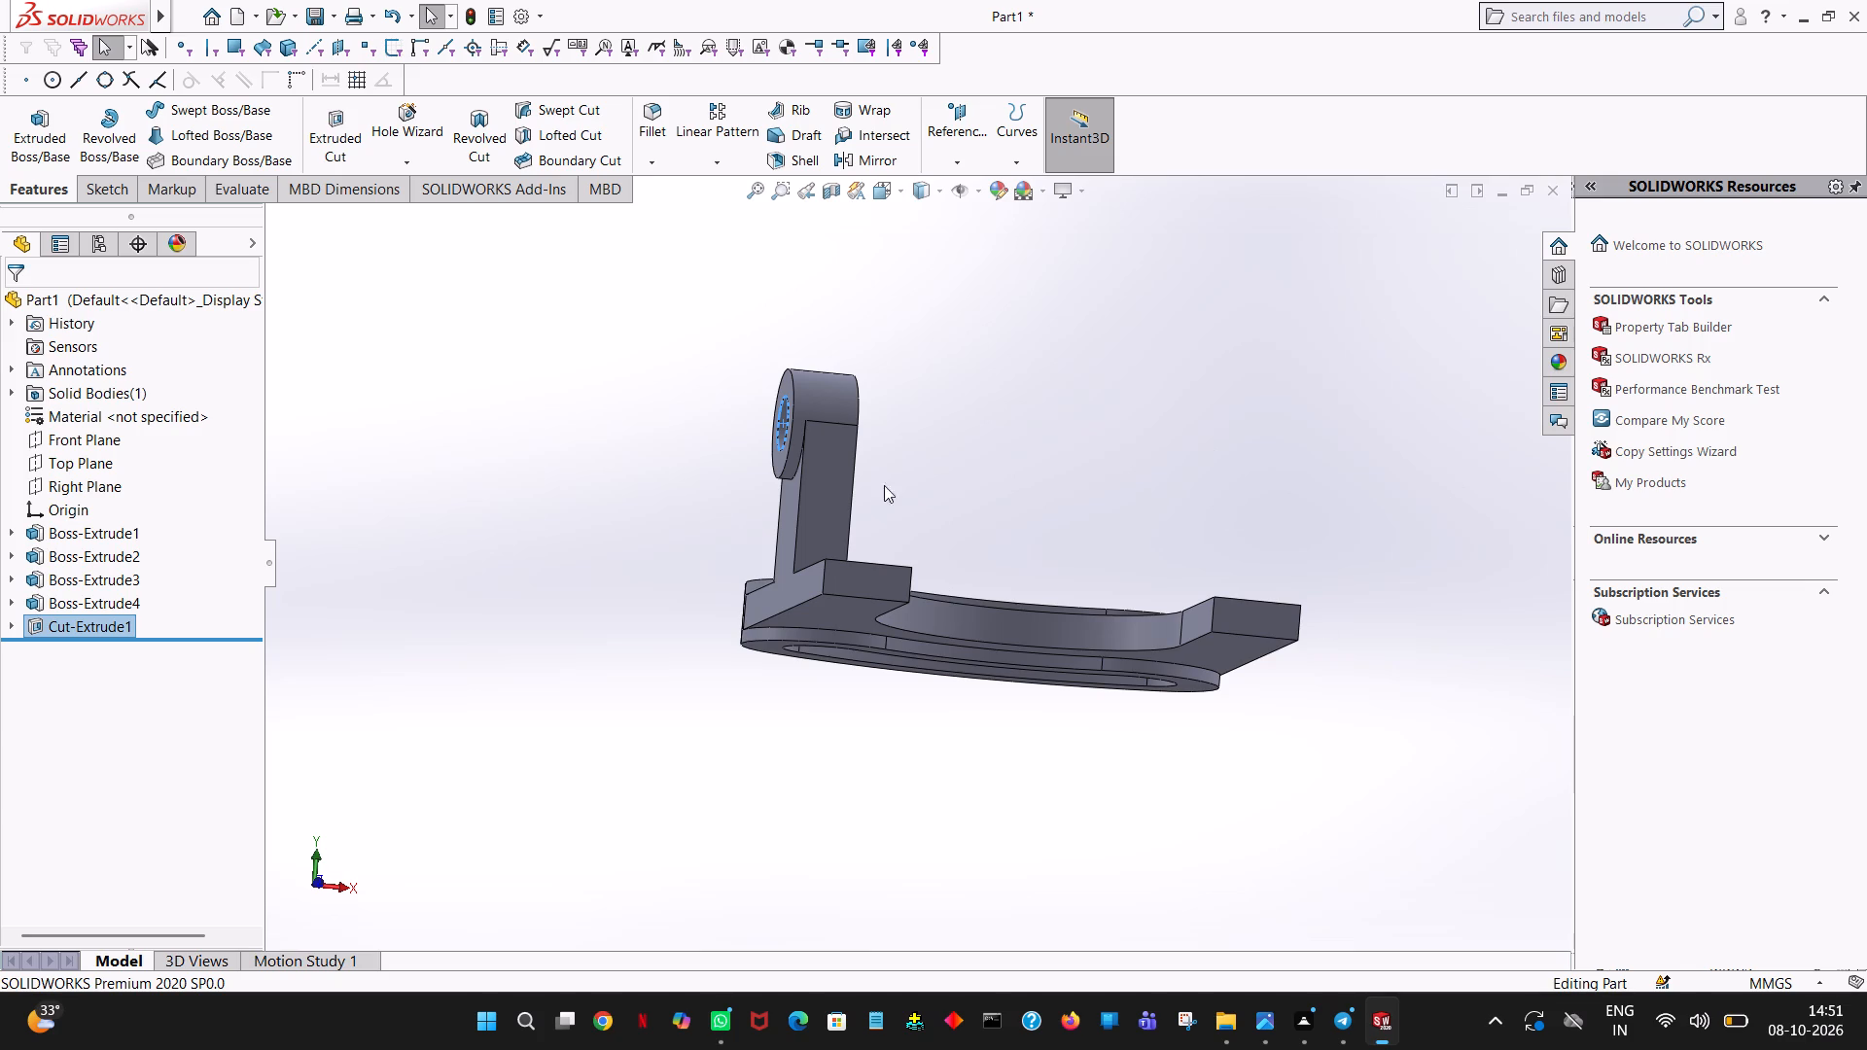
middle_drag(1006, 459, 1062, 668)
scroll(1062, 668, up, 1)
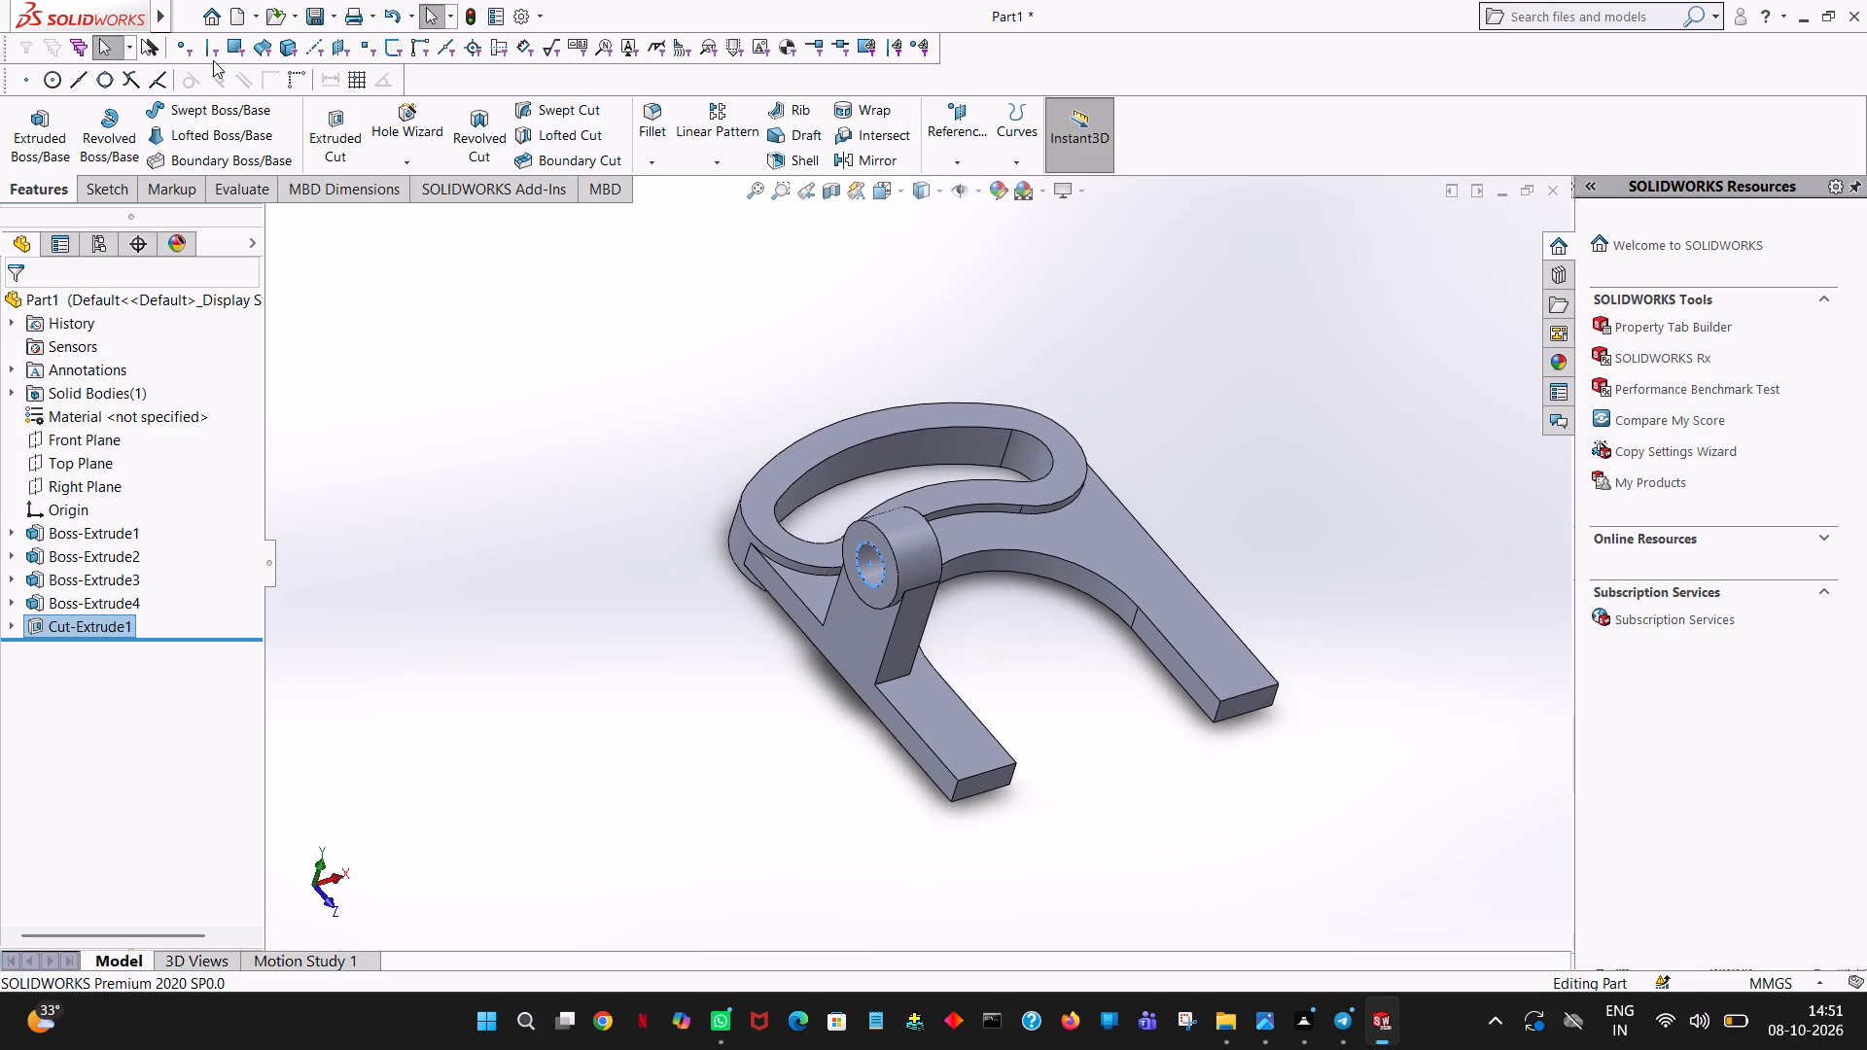
Sketch two 10 mm radius circles on the base's upper face, each centred on the end edge of one leg.
click(32, 157)
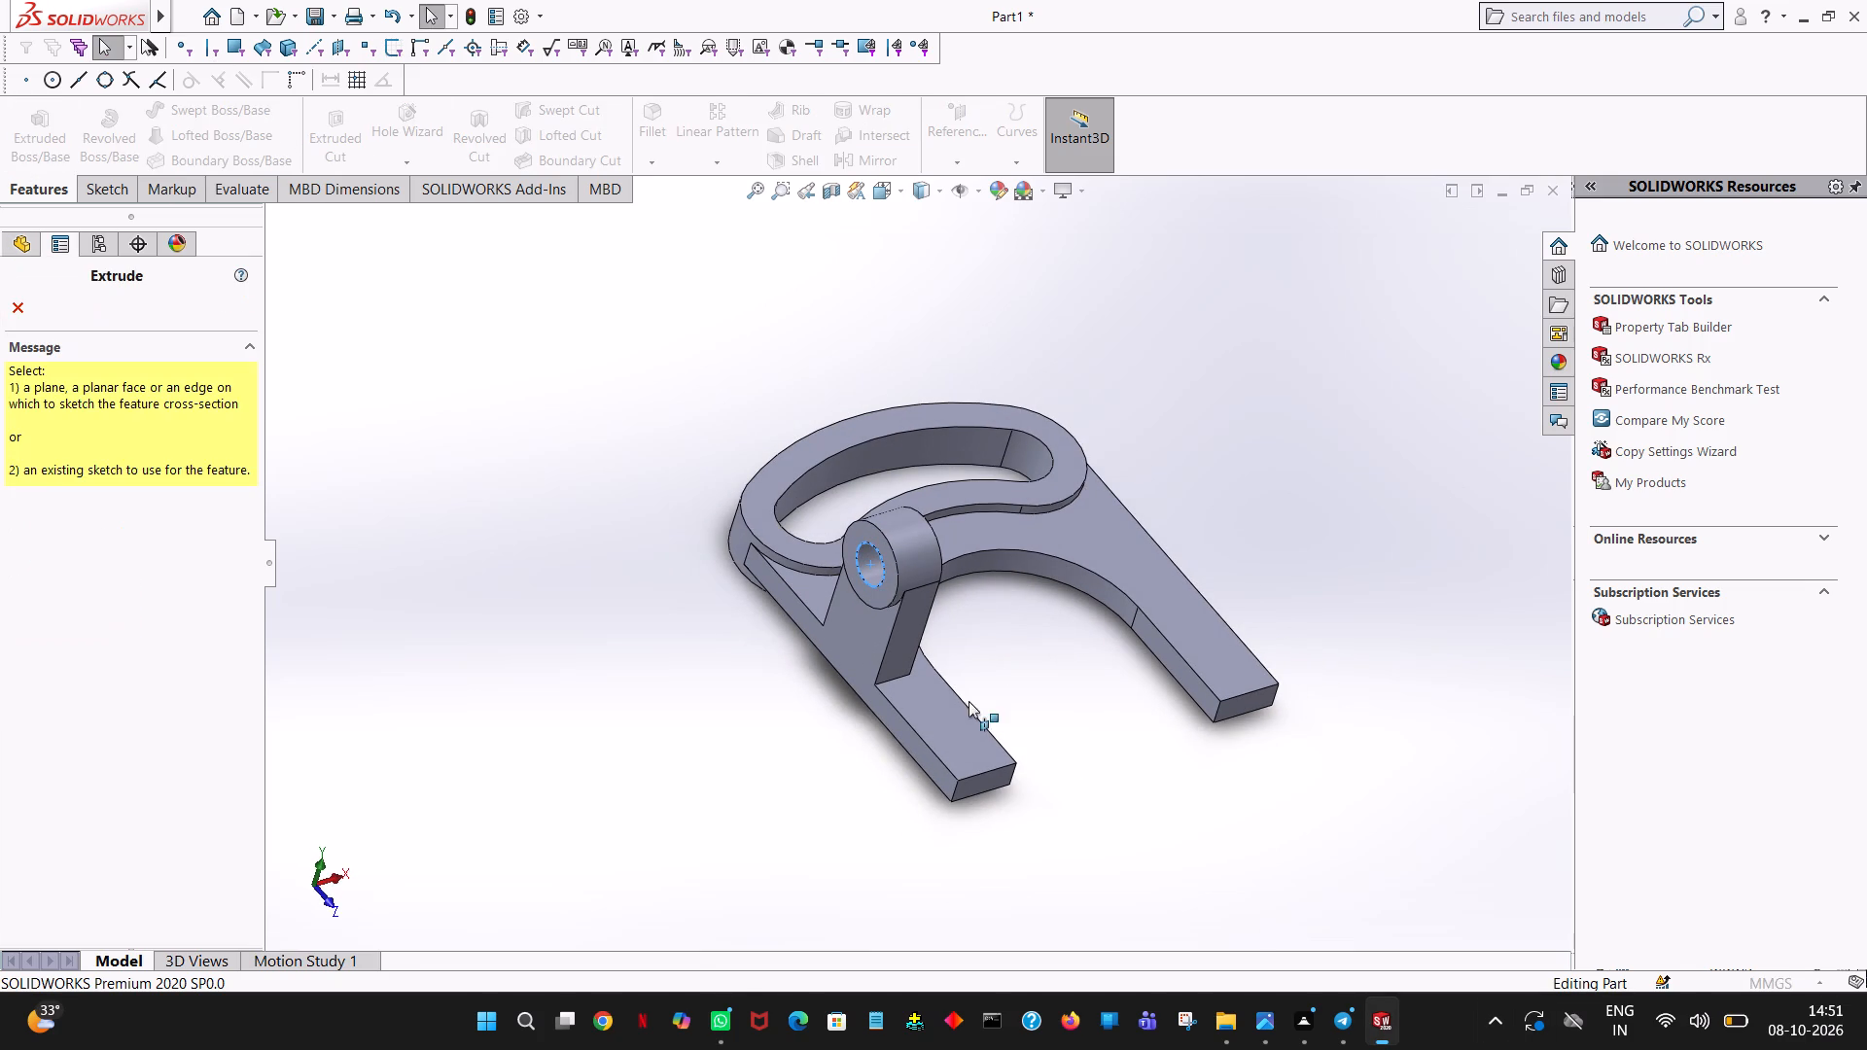
click(955, 759)
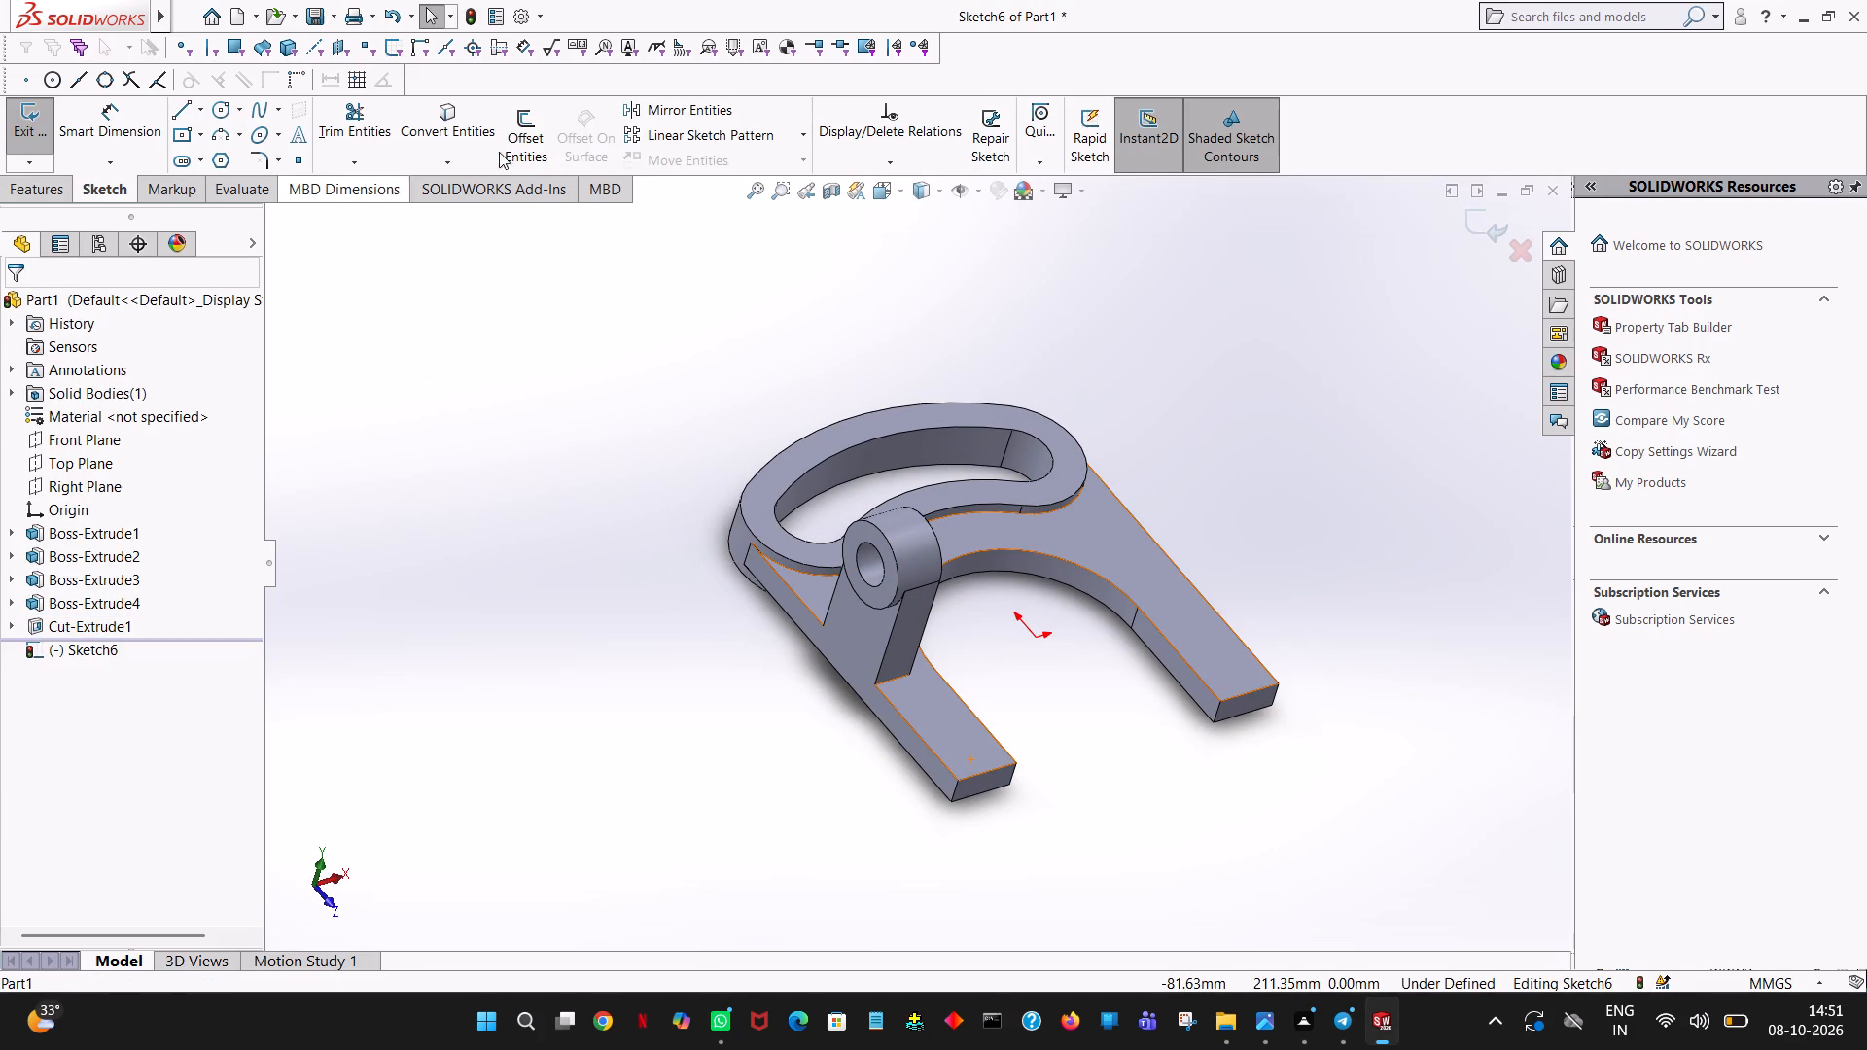
click(905, 192)
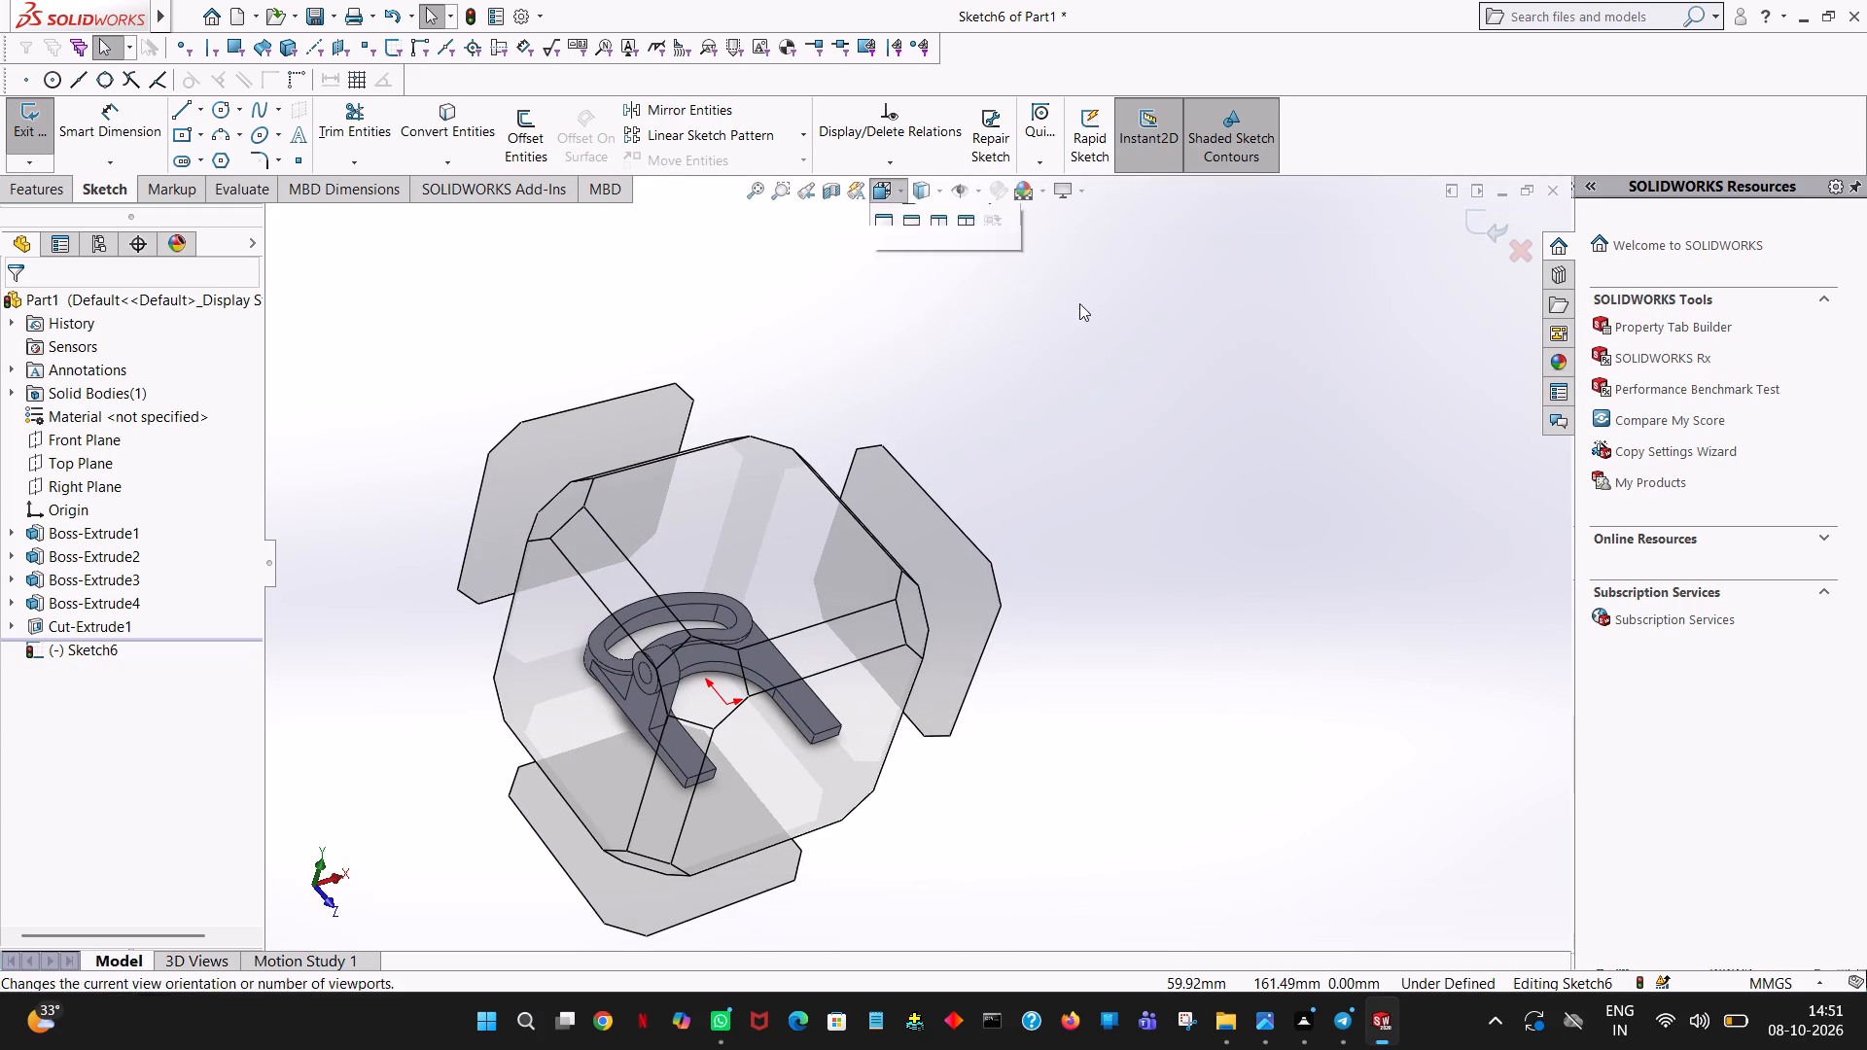
click(986, 290)
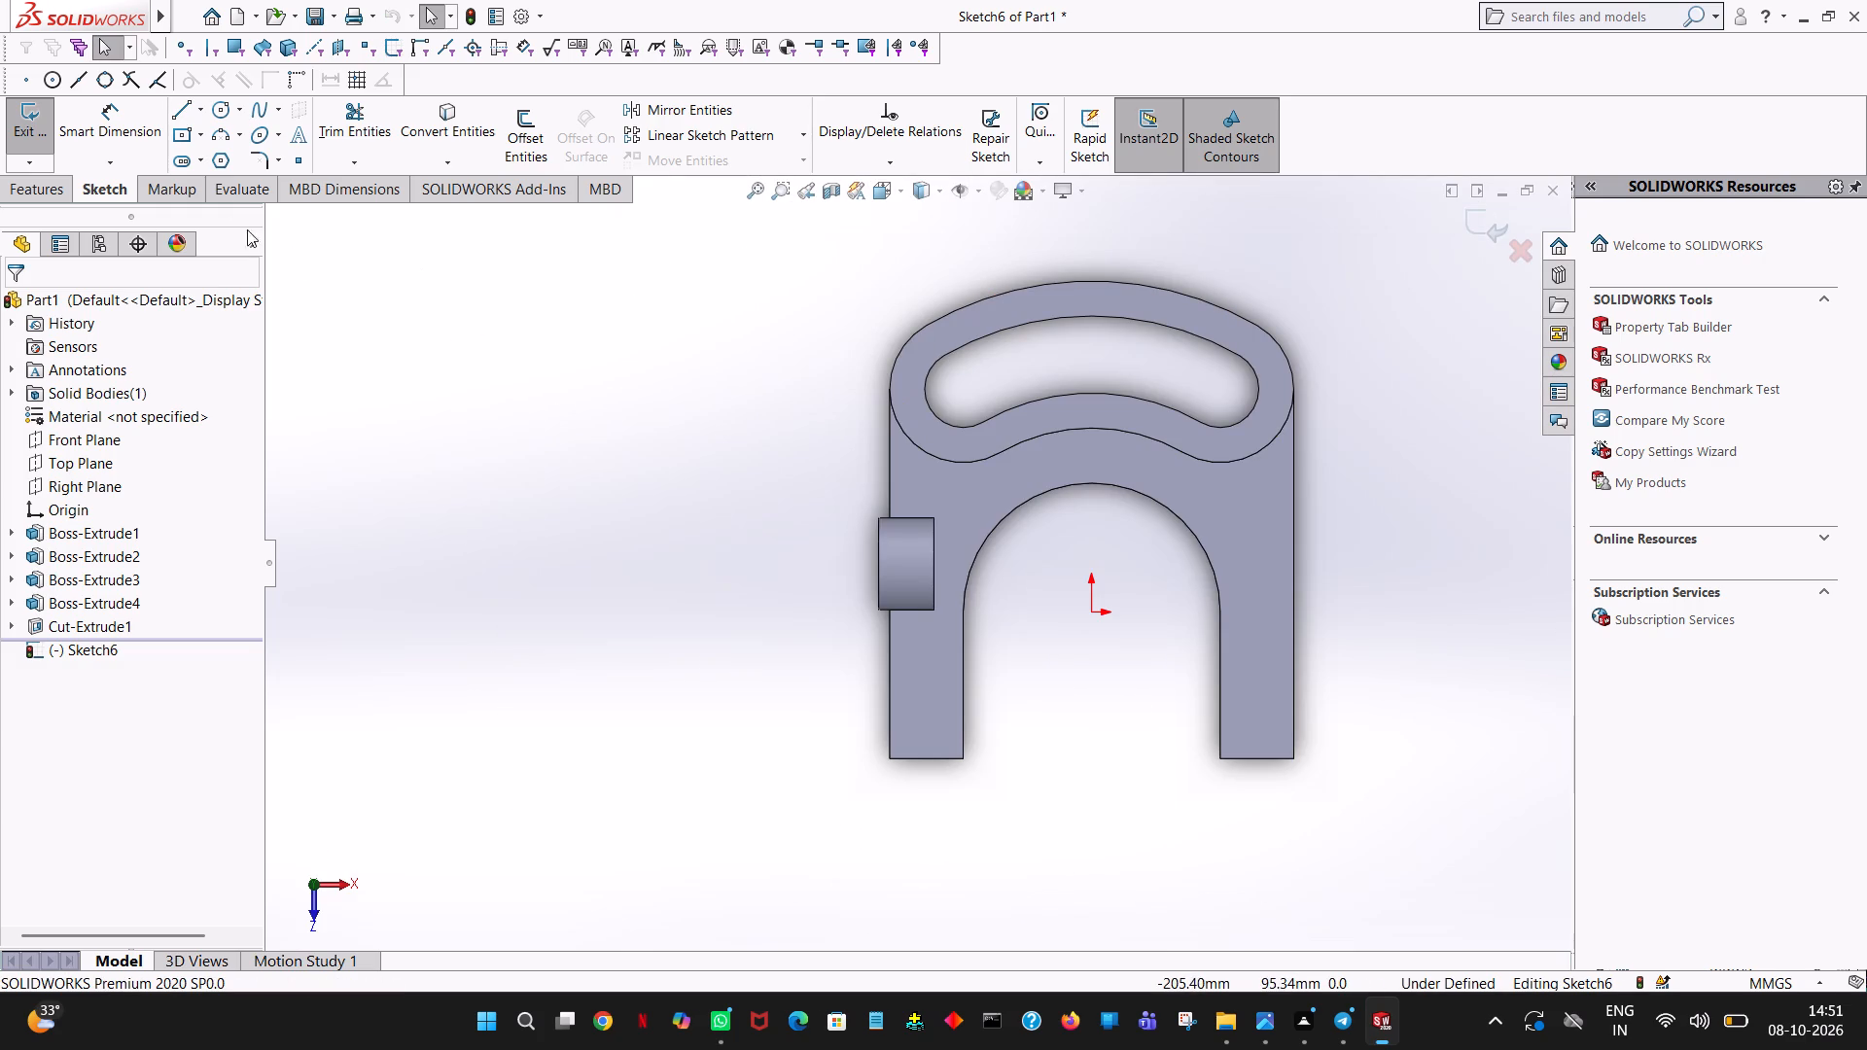
click(194, 113)
click(222, 107)
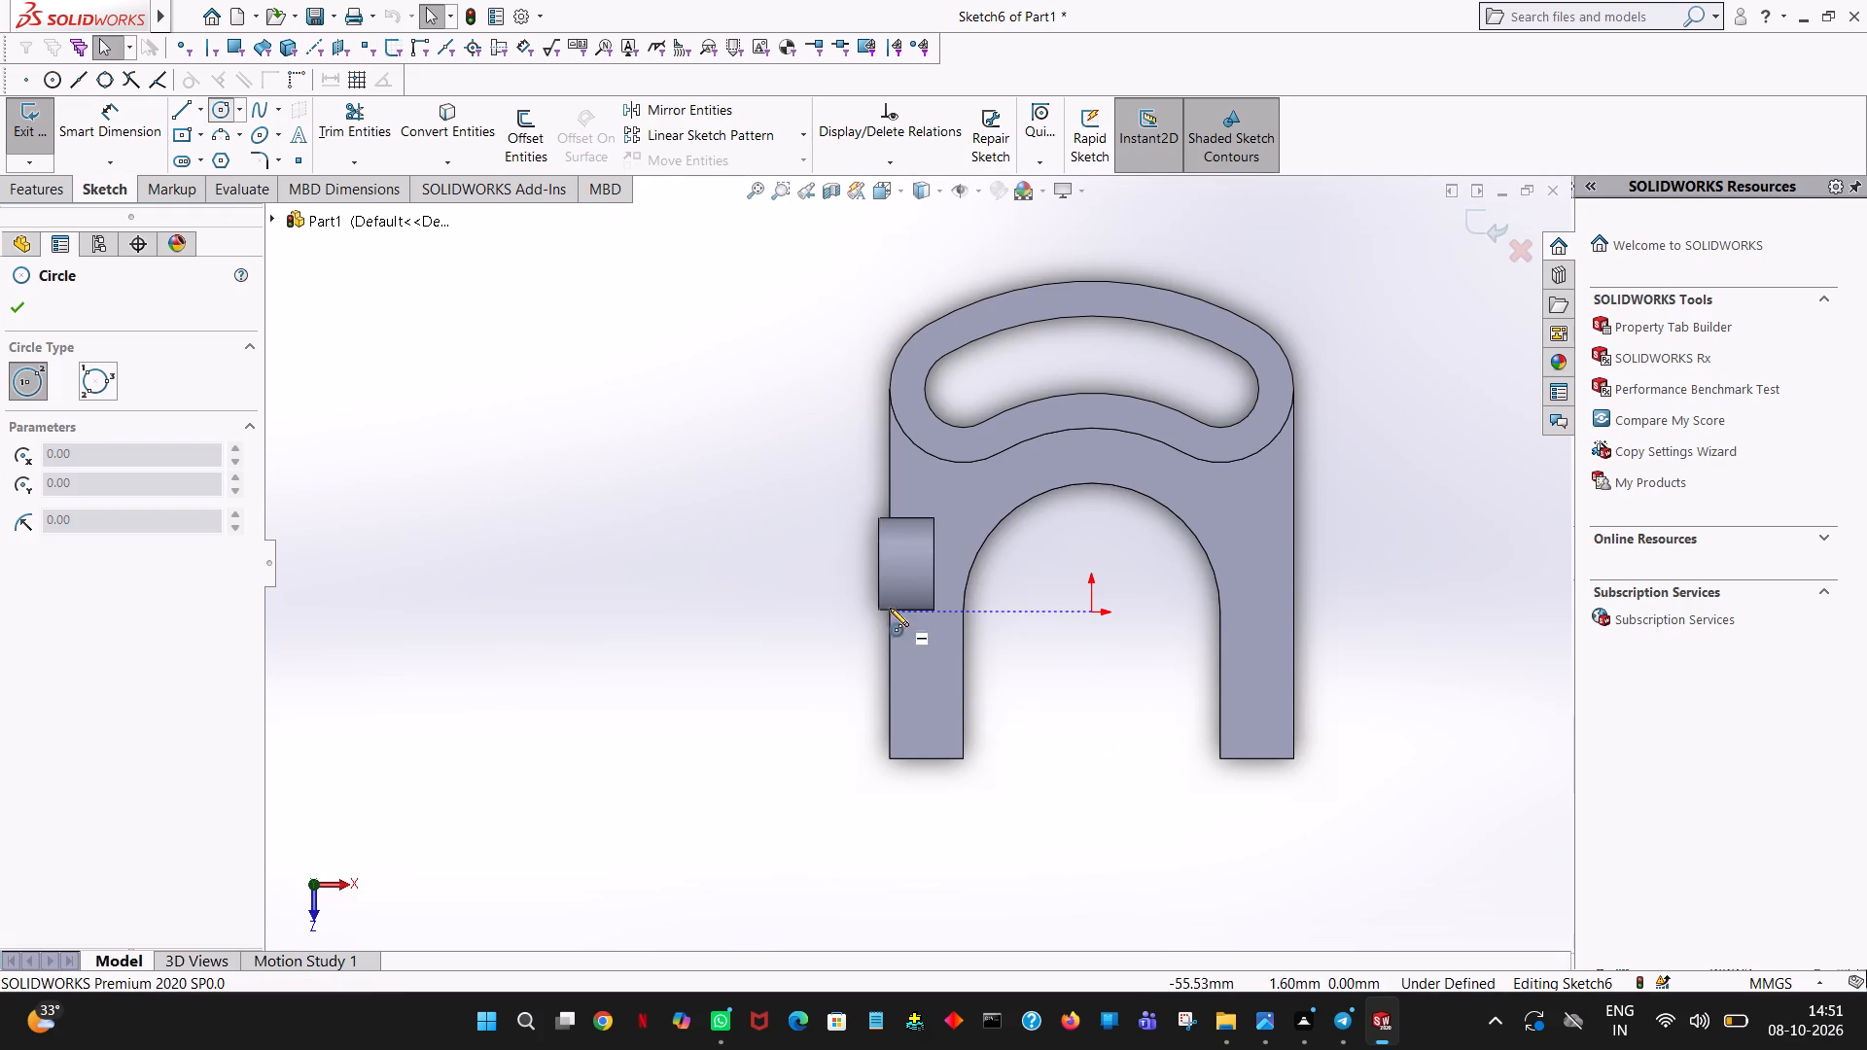
click(929, 759)
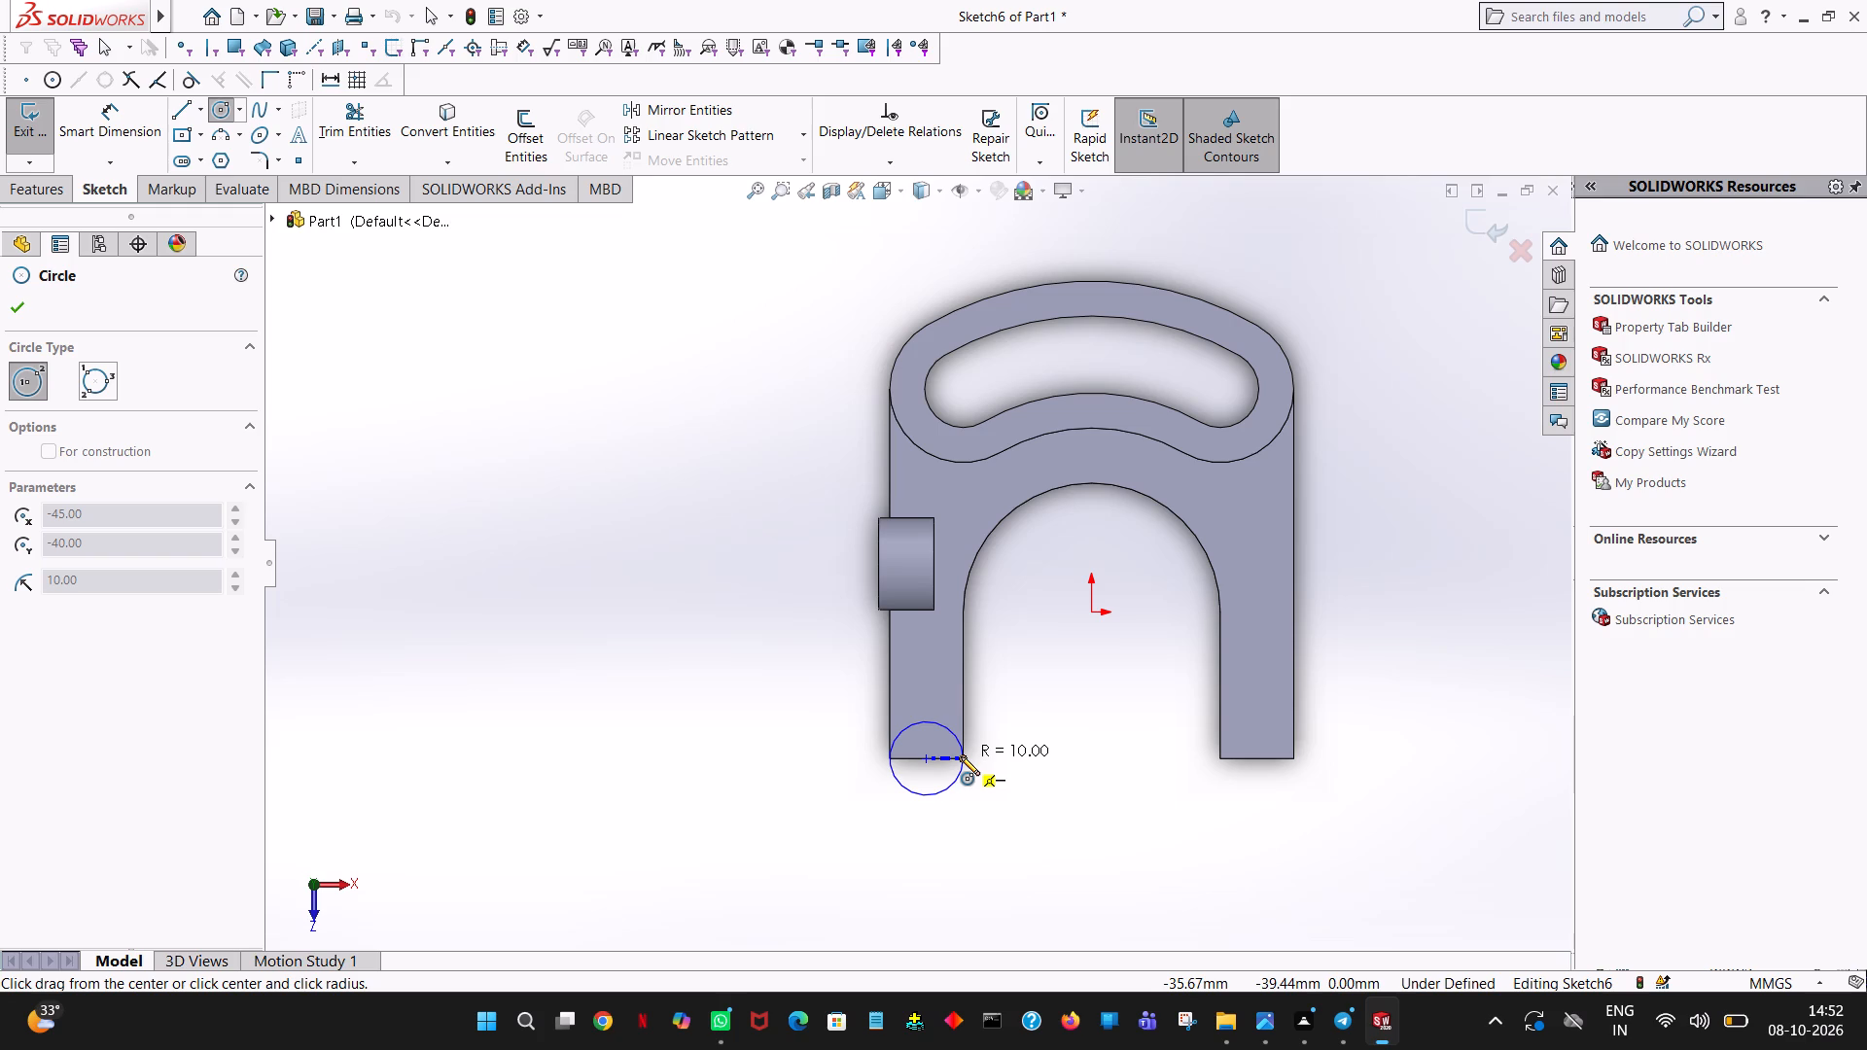
click(961, 756)
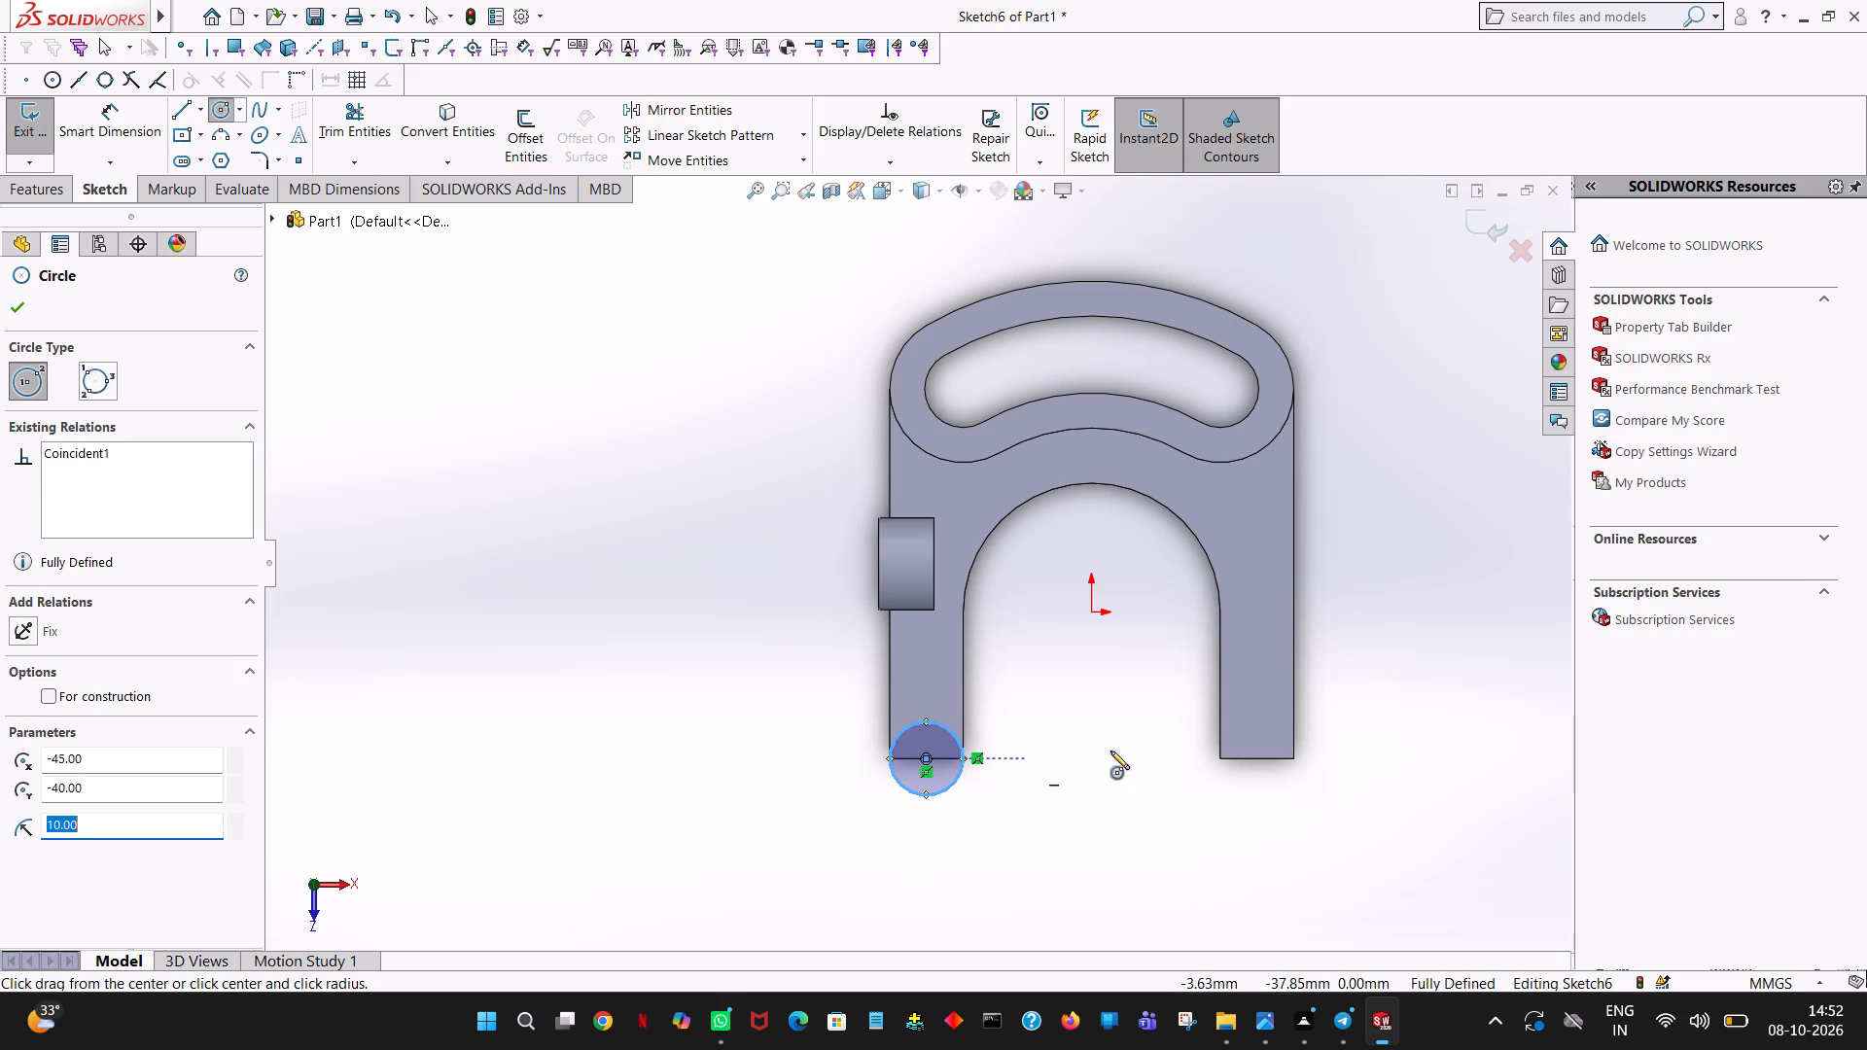
click(1258, 758)
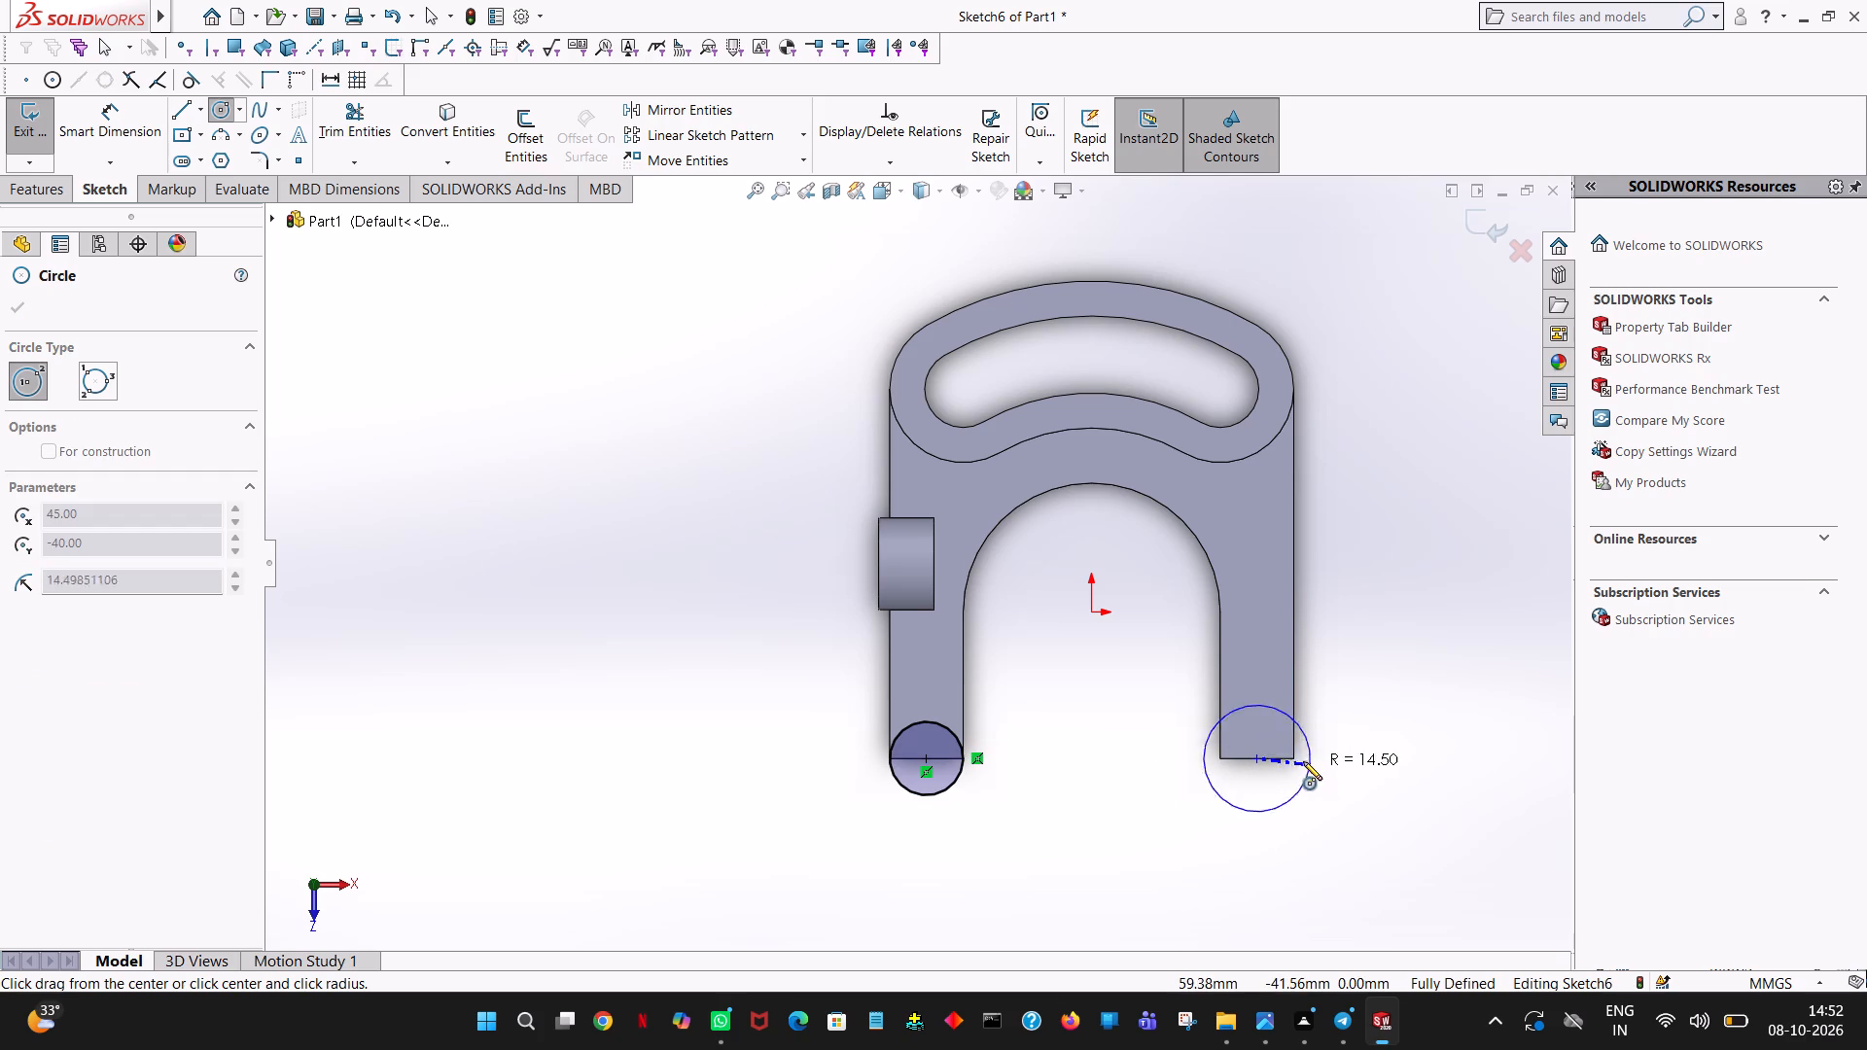
click(1295, 756)
right_click(1295, 756)
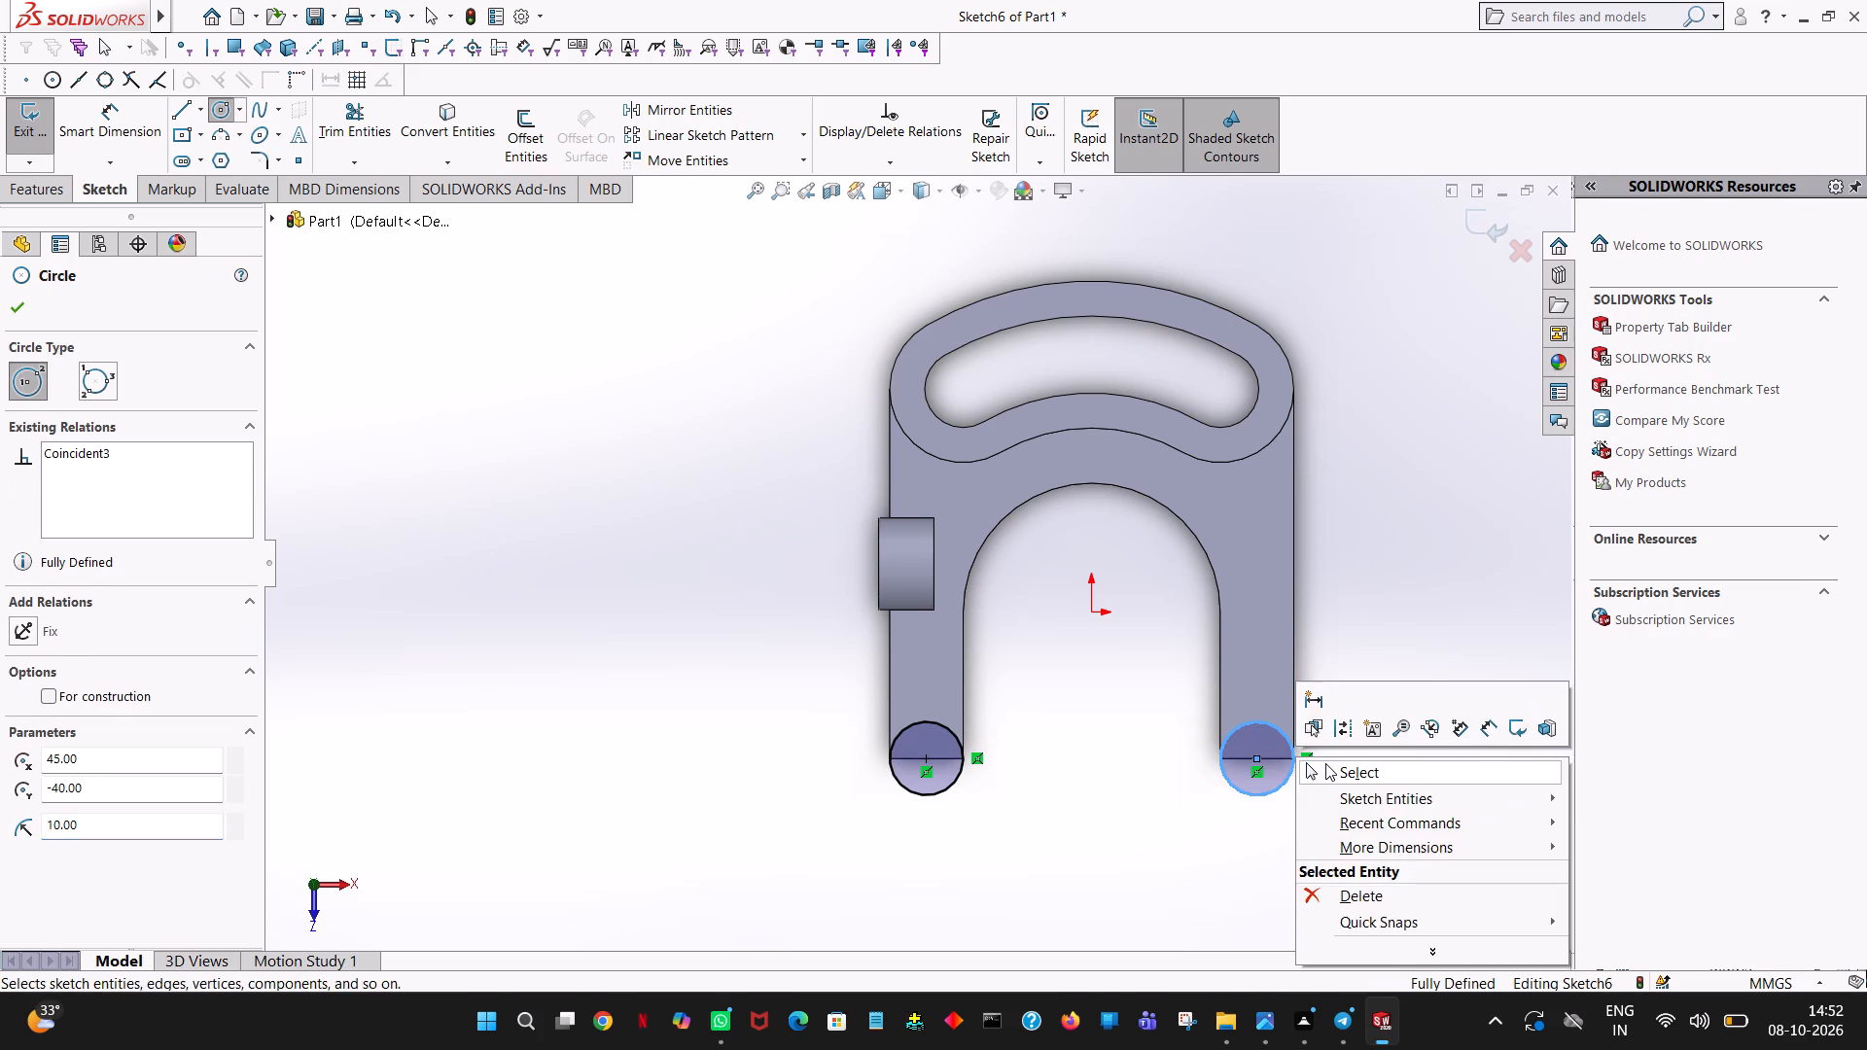
click(1325, 764)
Extrude both leg-end circles as bosses, 3 mm upward and 11 mm in the second direction through the legs.
click(10, 182)
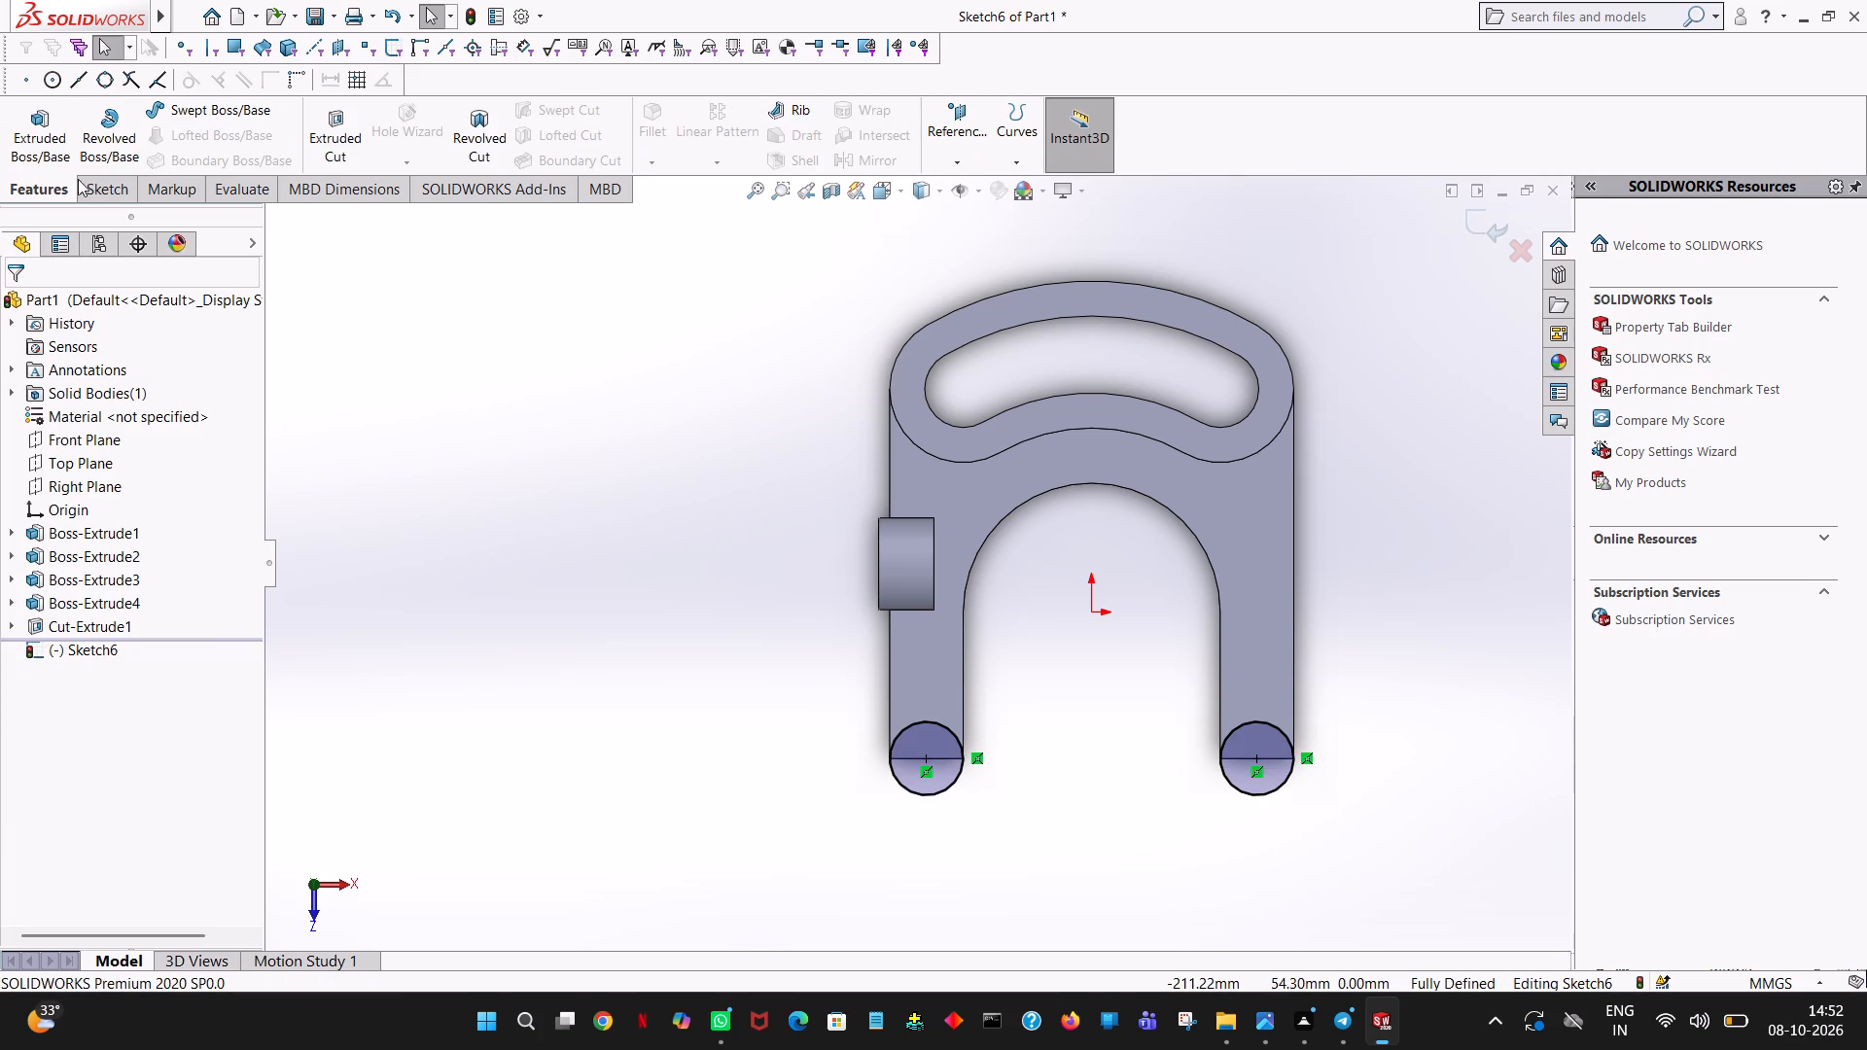
click(63, 137)
middle_drag(1099, 791, 1226, 429)
scroll(1099, 791, up, 2)
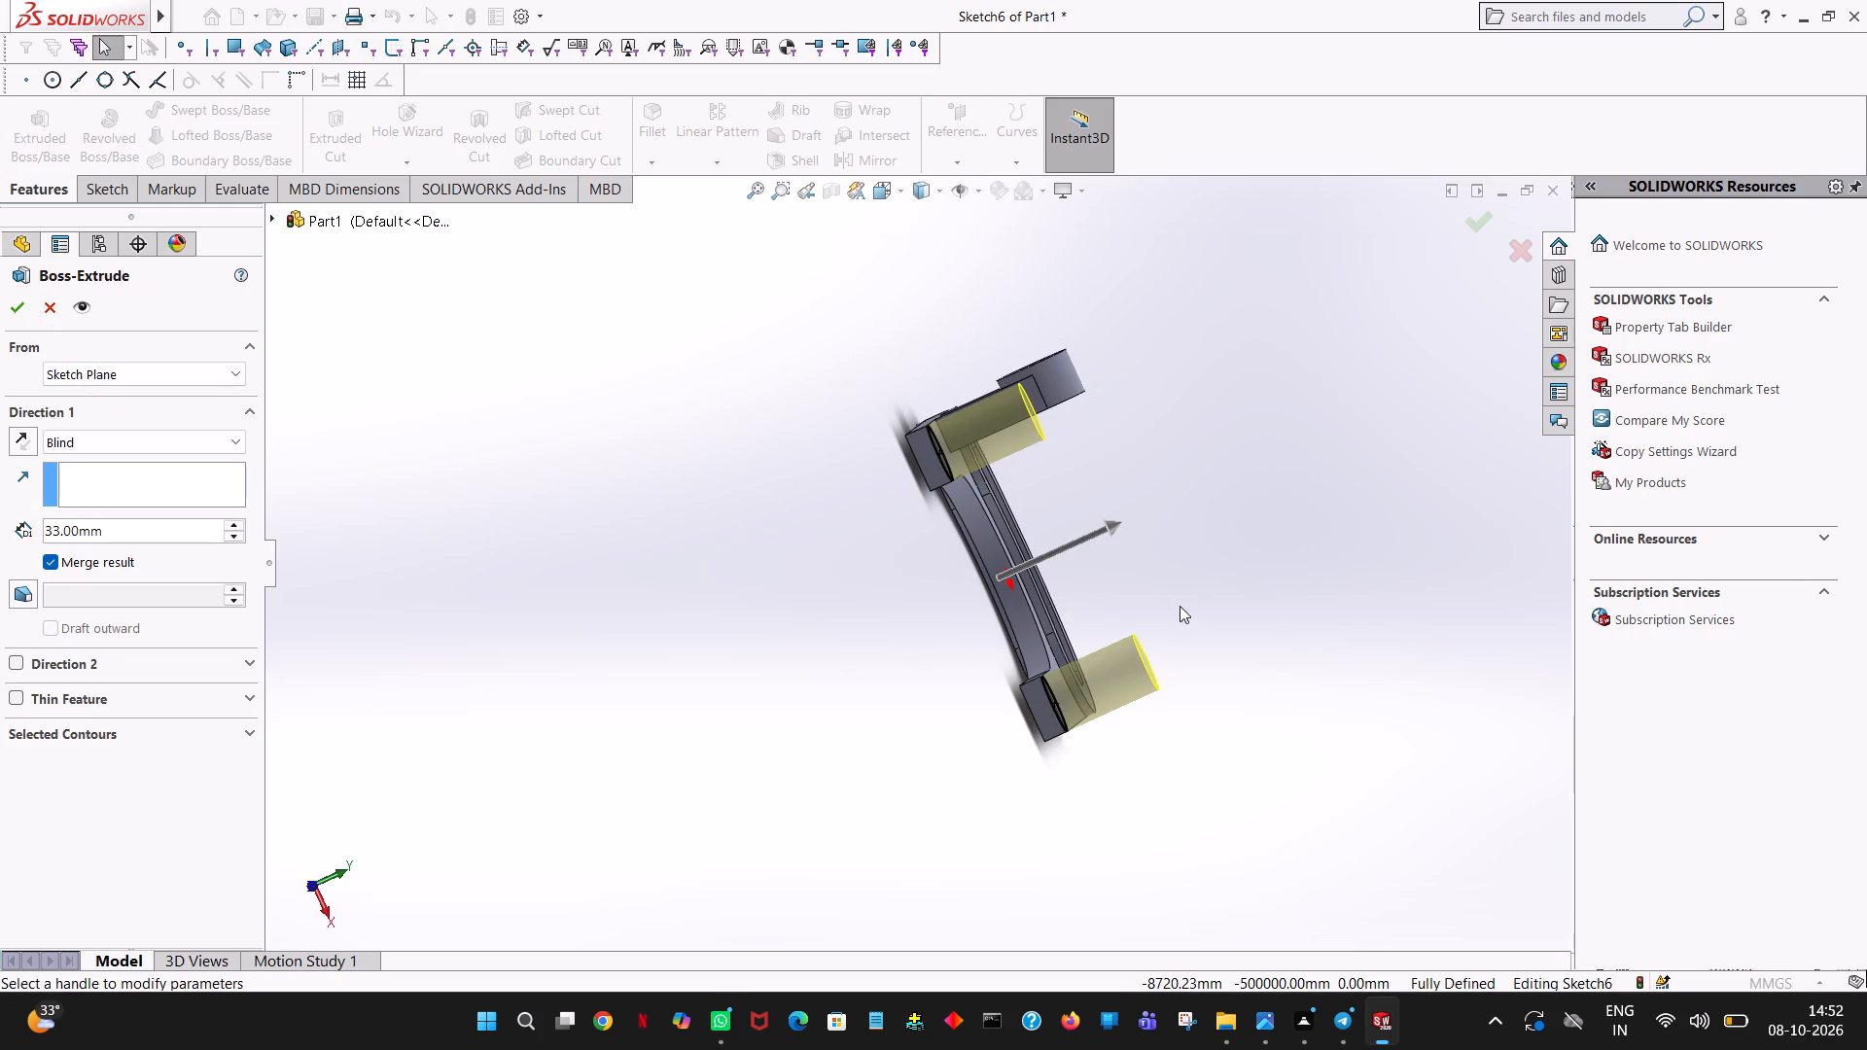
middle_drag(1175, 603, 1225, 300)
scroll(1227, 305, up, 1)
drag(53, 731, 102, 663)
scroll(639, 743, down, 2)
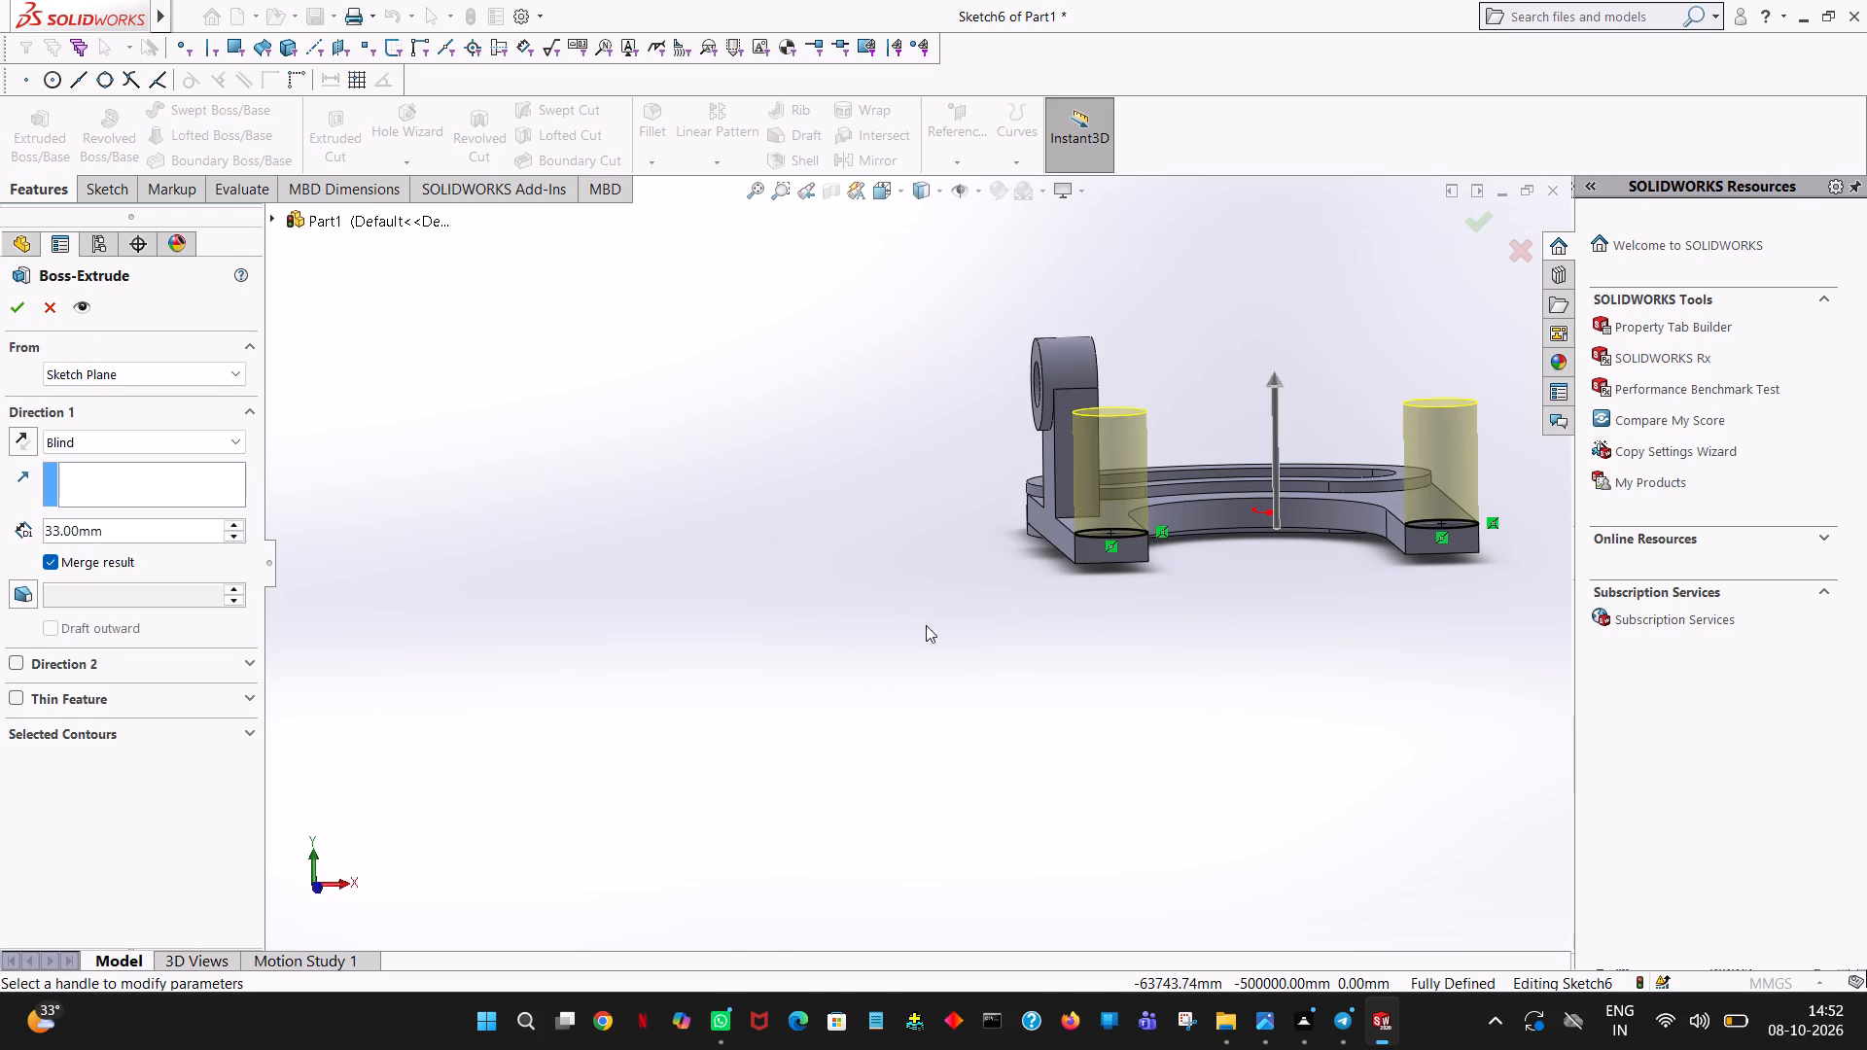
click(12, 663)
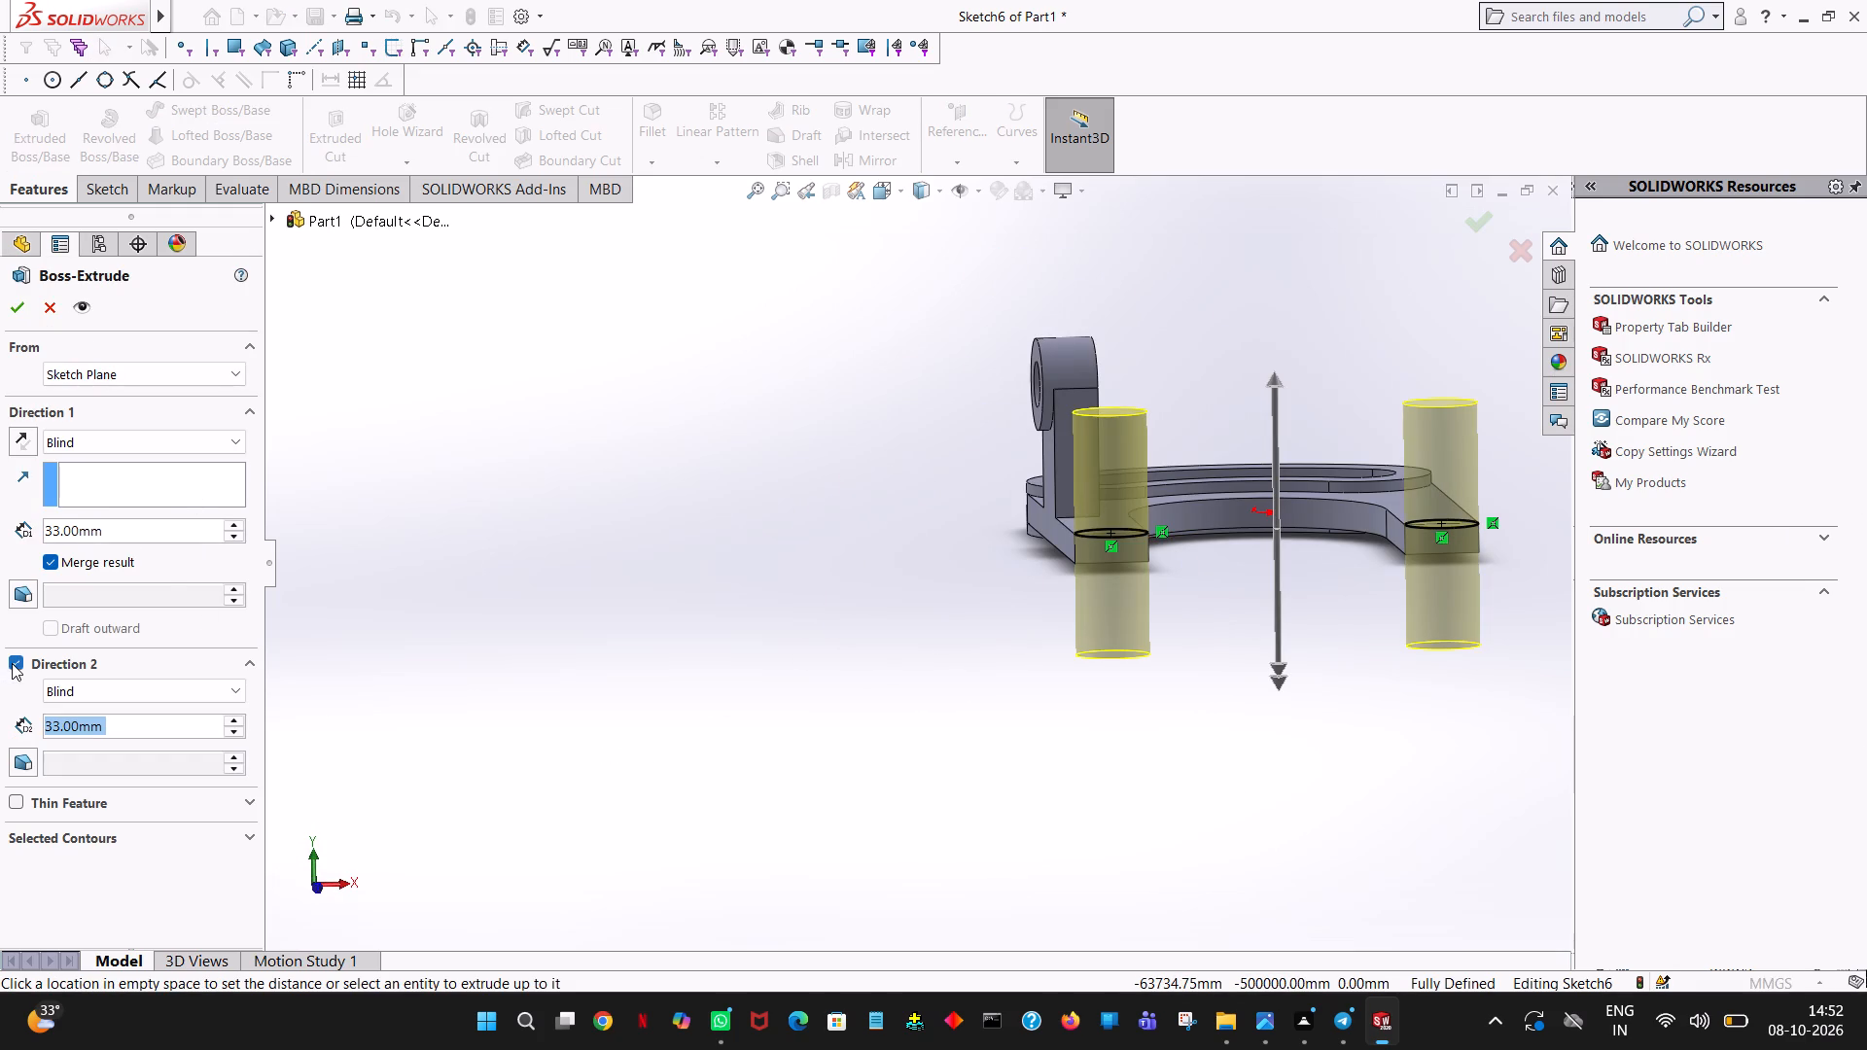
double_click(147, 523)
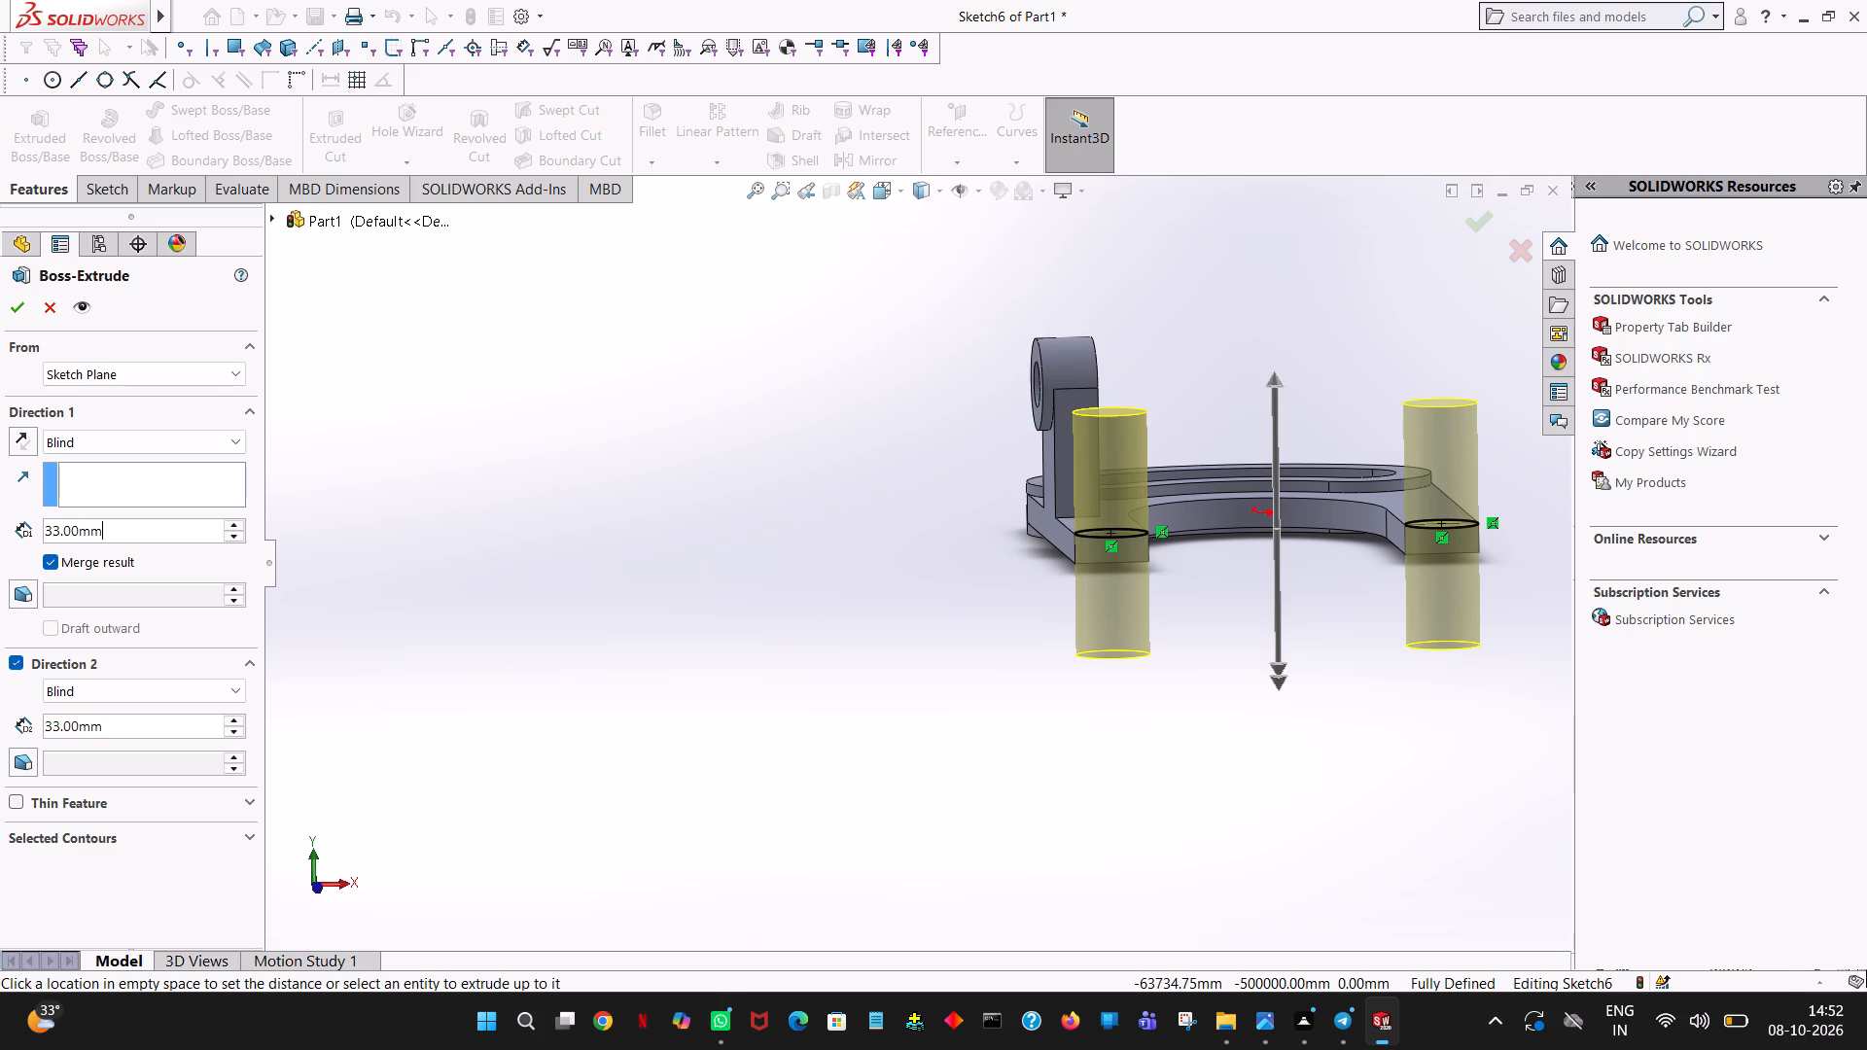
key(3)
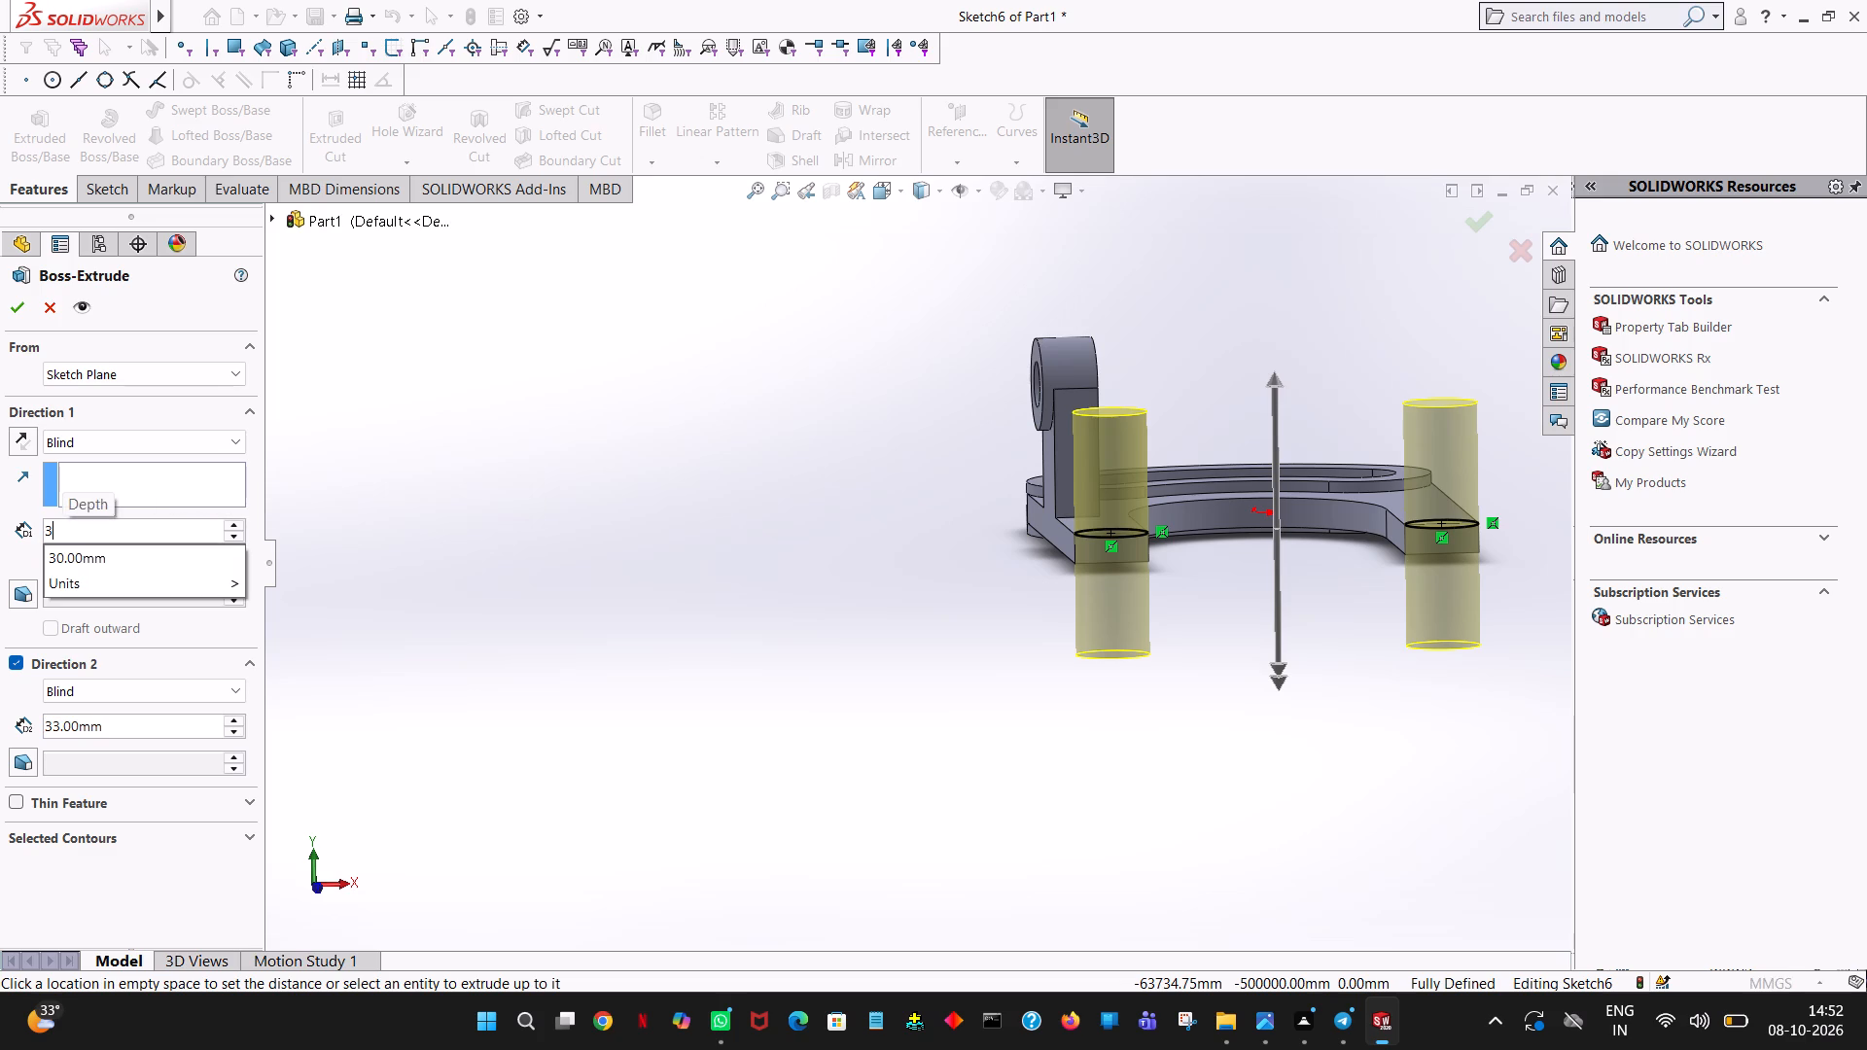
click(604, 496)
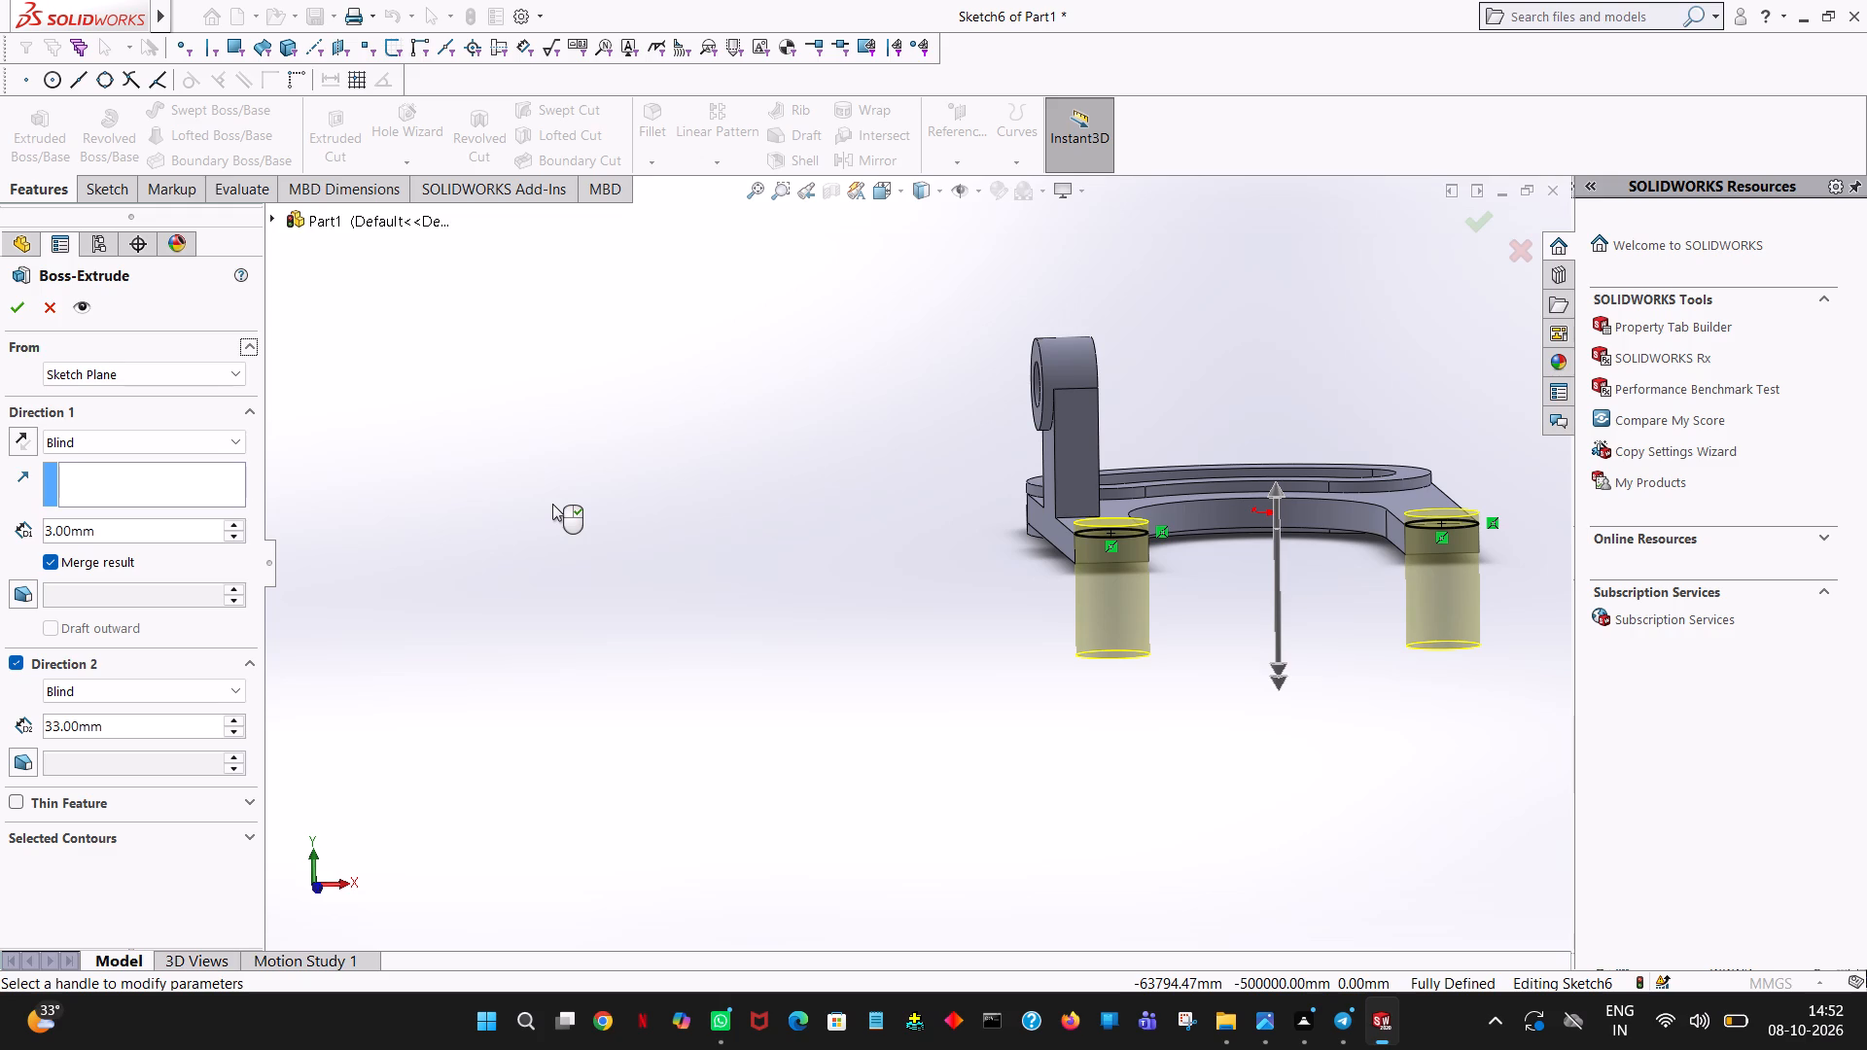
double_click(106, 730)
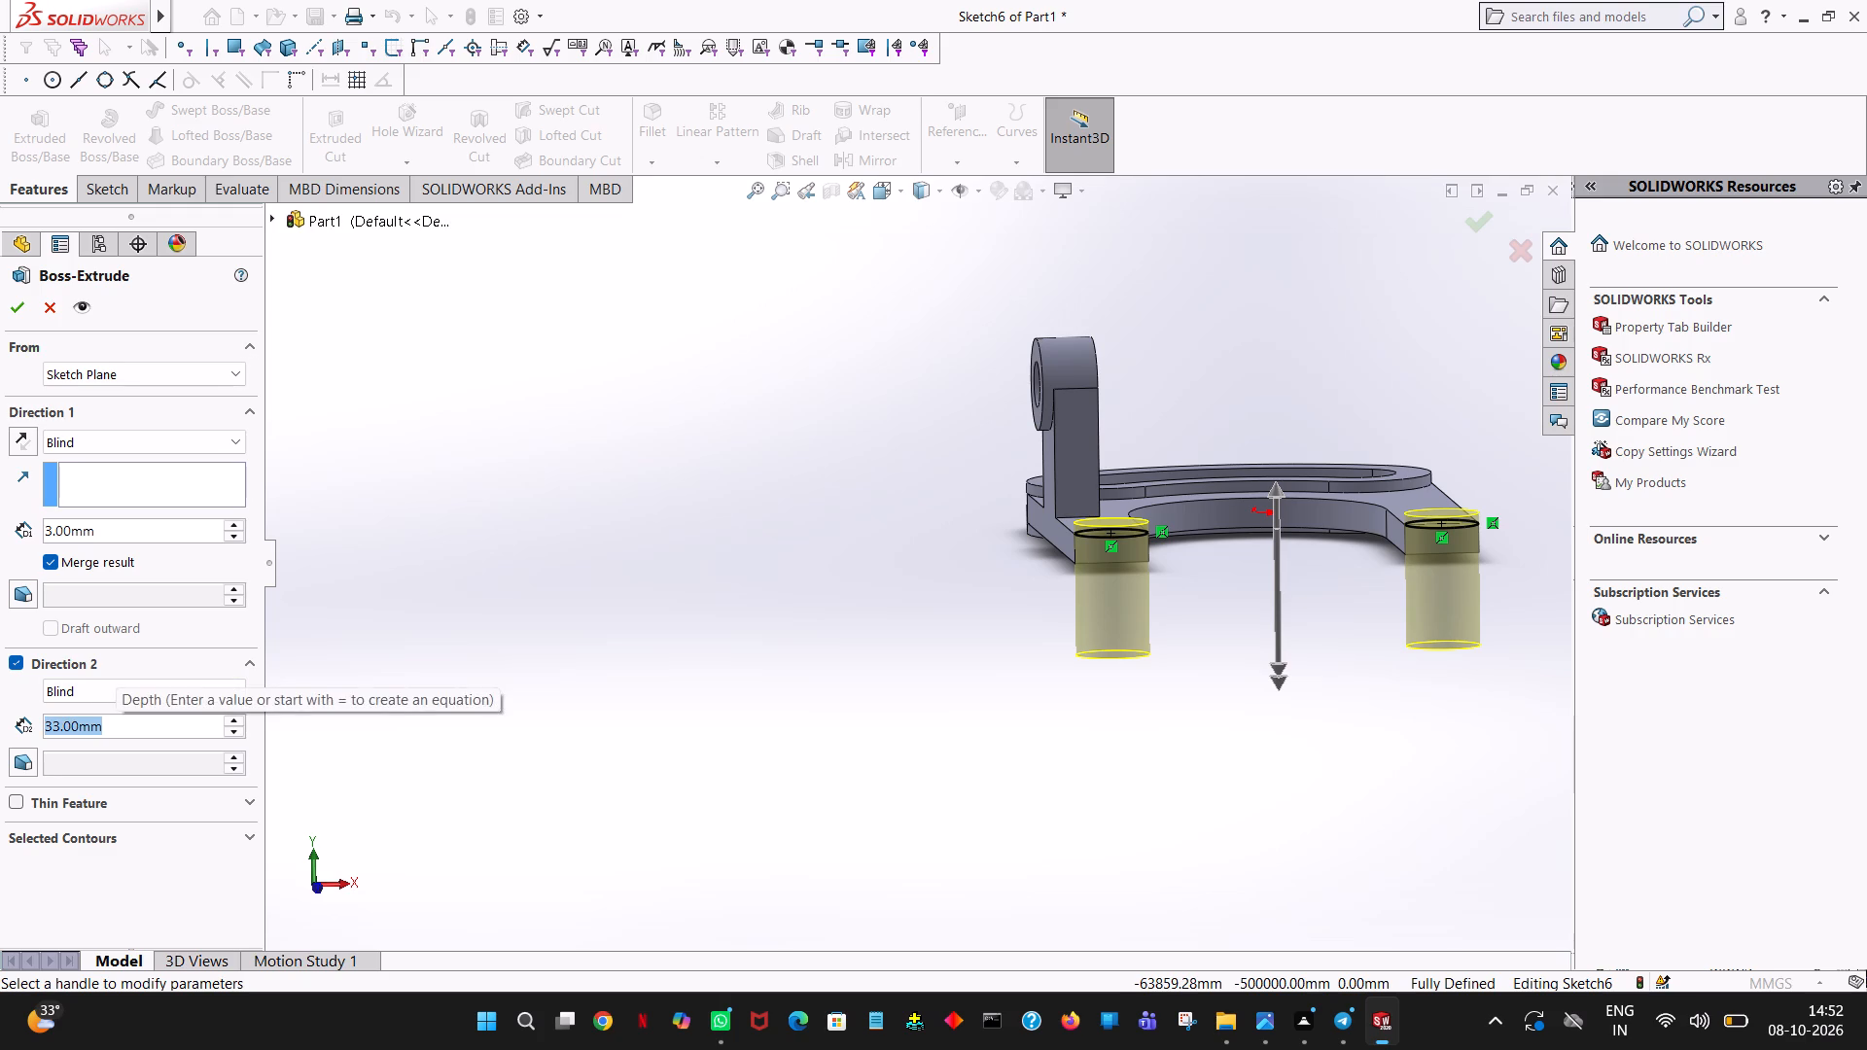
text(11)
click(684, 429)
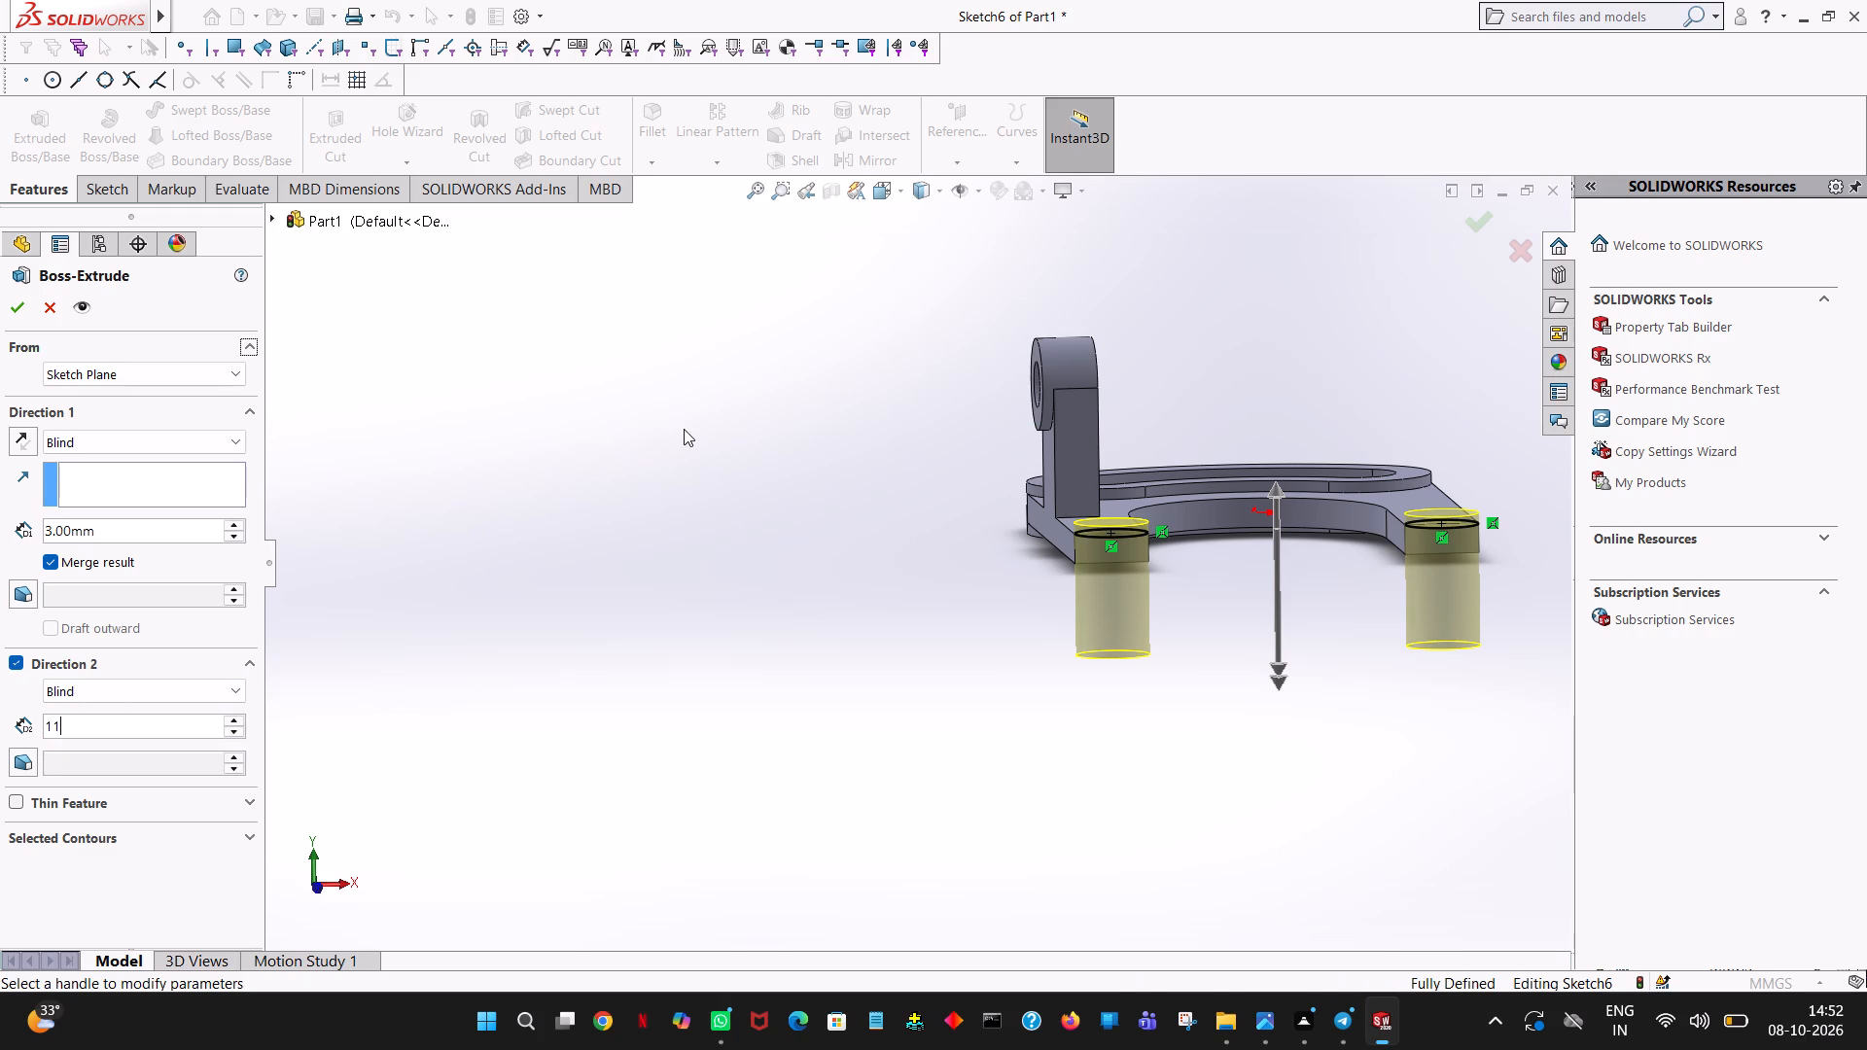
scroll(687, 426, up, 1)
middle_drag(695, 427, 877, 434)
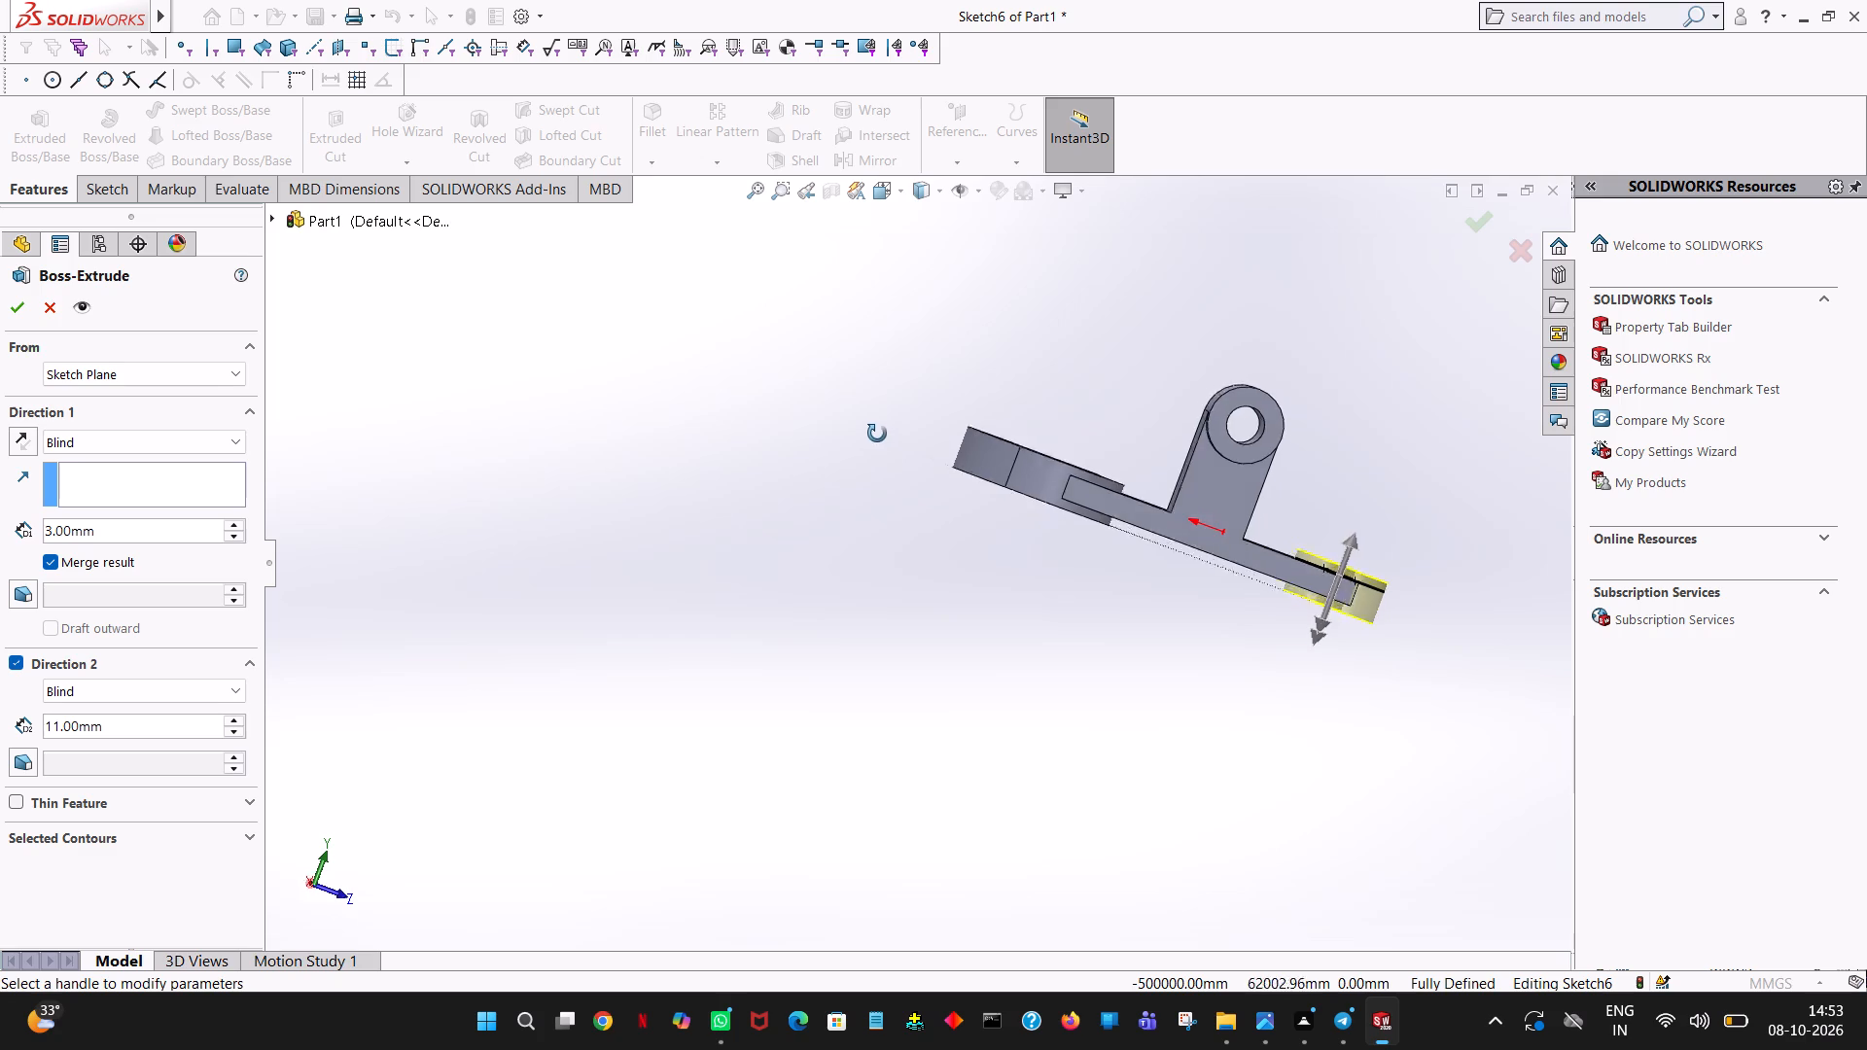
middle_drag(877, 434, 877, 438)
scroll(1346, 583, down, 7)
scroll(828, 702, down, 2)
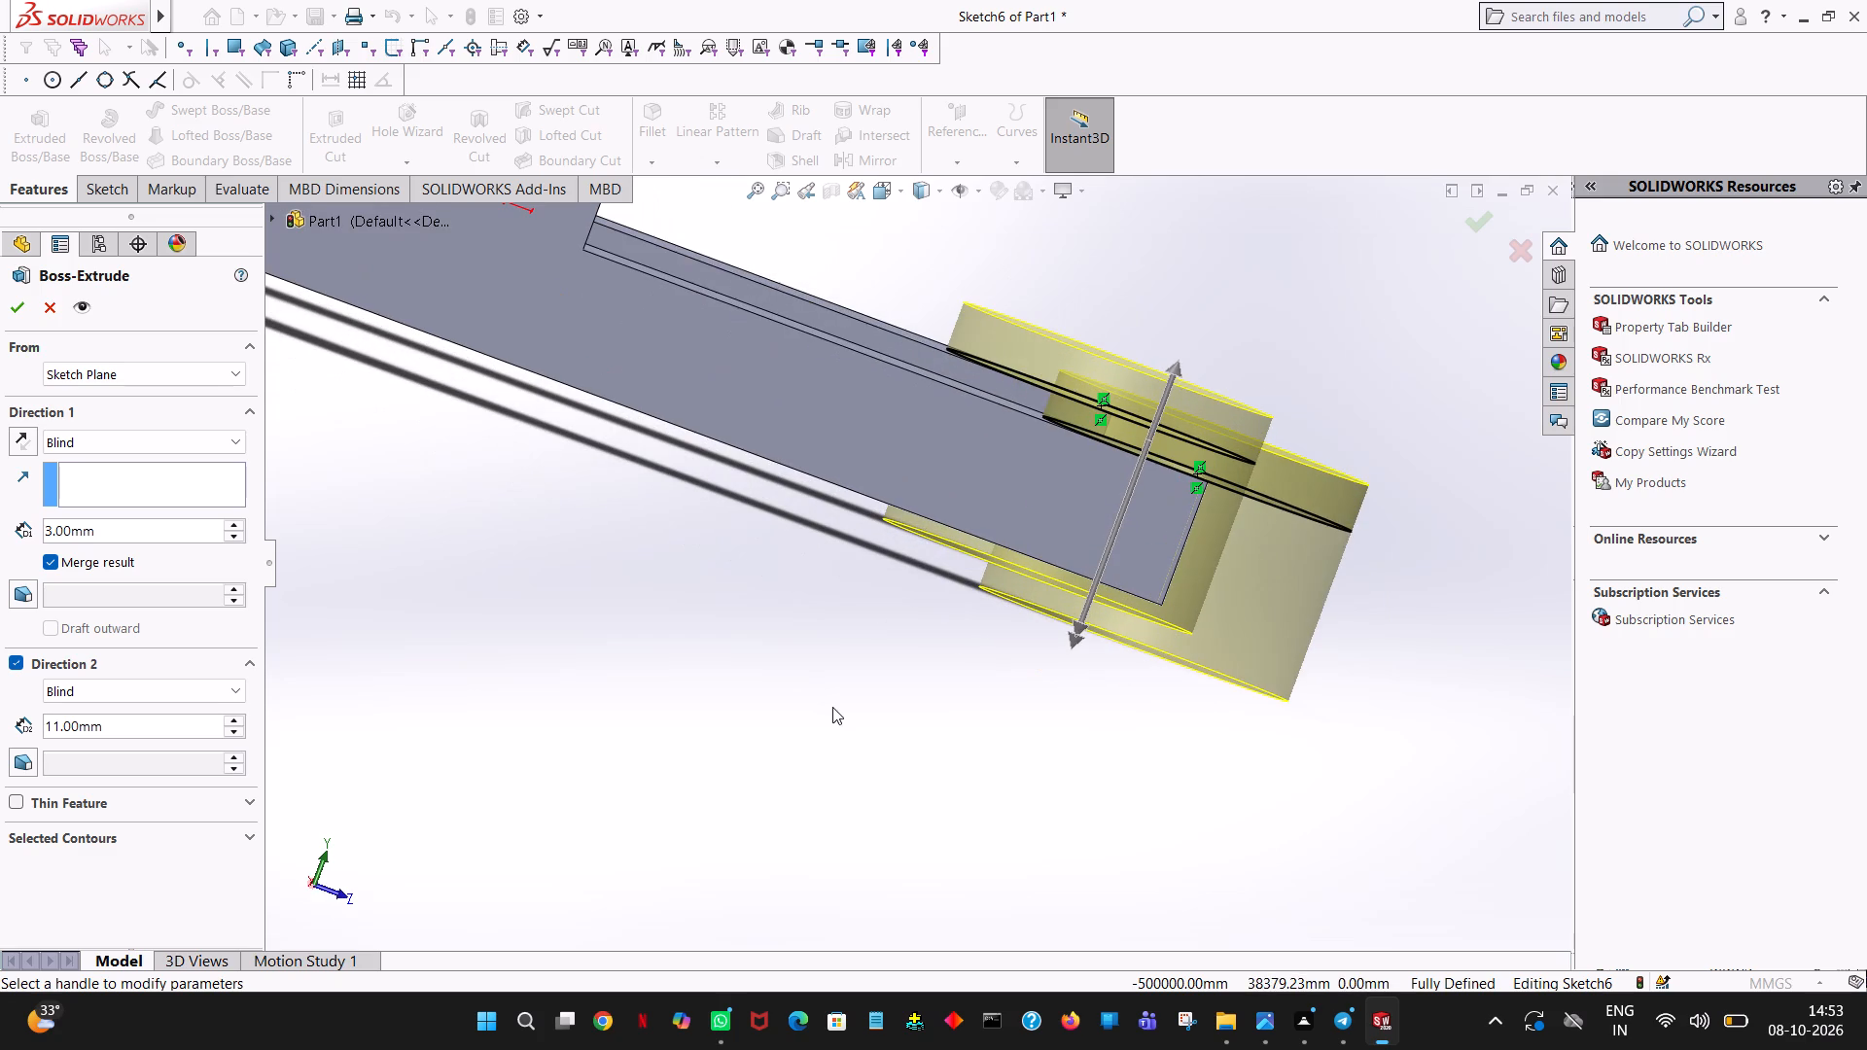
click(7, 308)
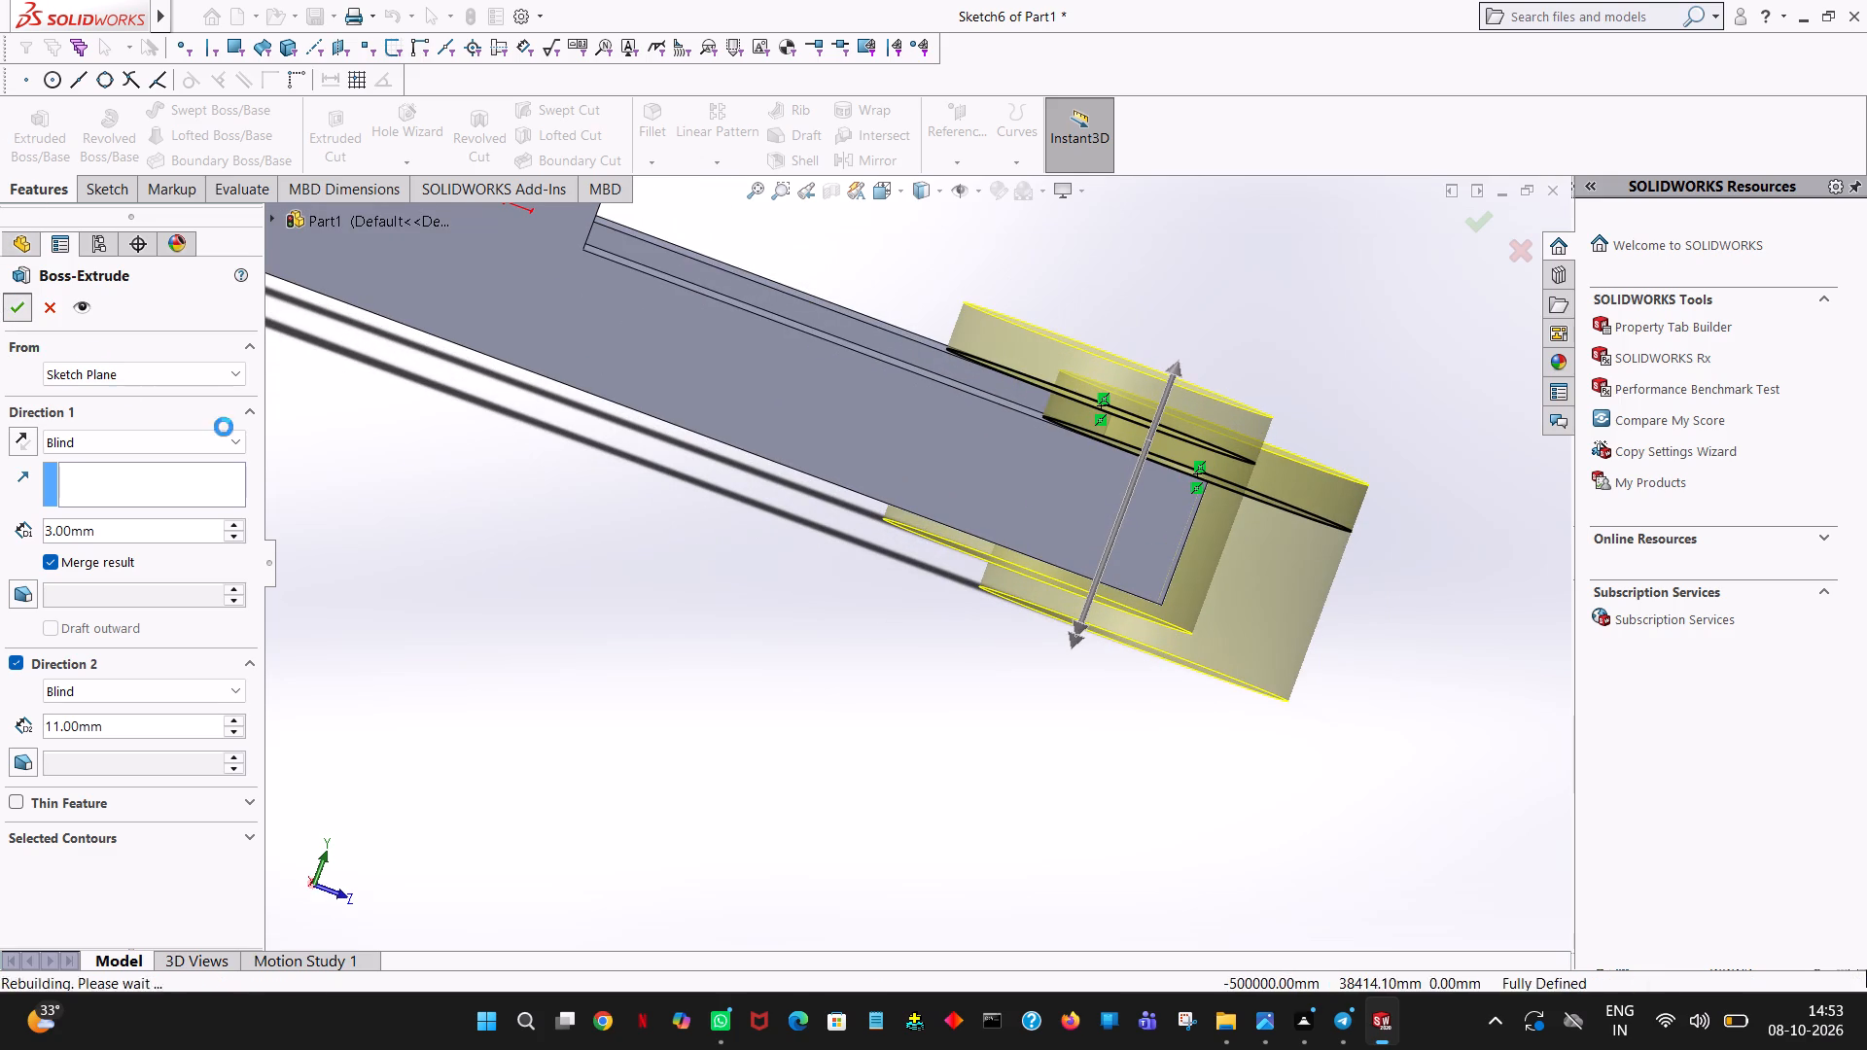
click(1002, 761)
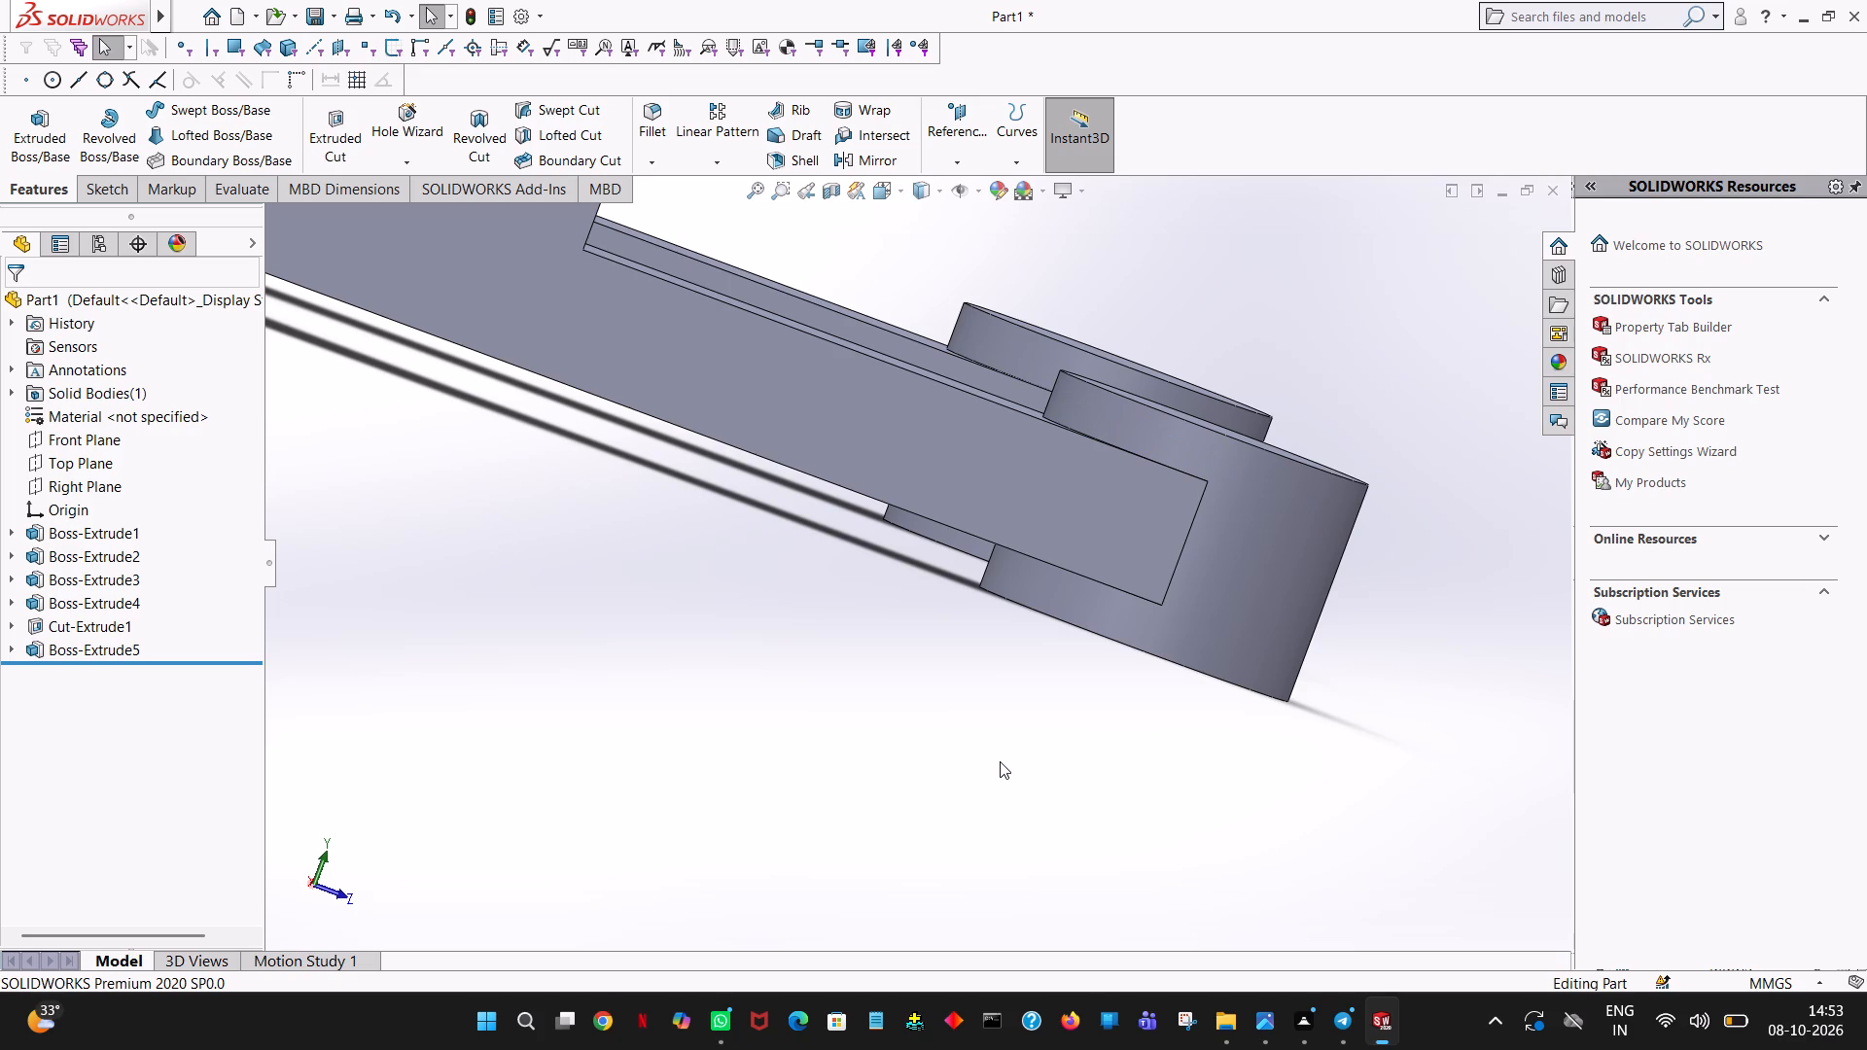
Start an Extruded Cut sketch on the upper face of the lug-side leg's end boss with a concentric circle of radius 12.50/2 mm.
scroll(1212, 349, down, 5)
scroll(1198, 342, up, 11)
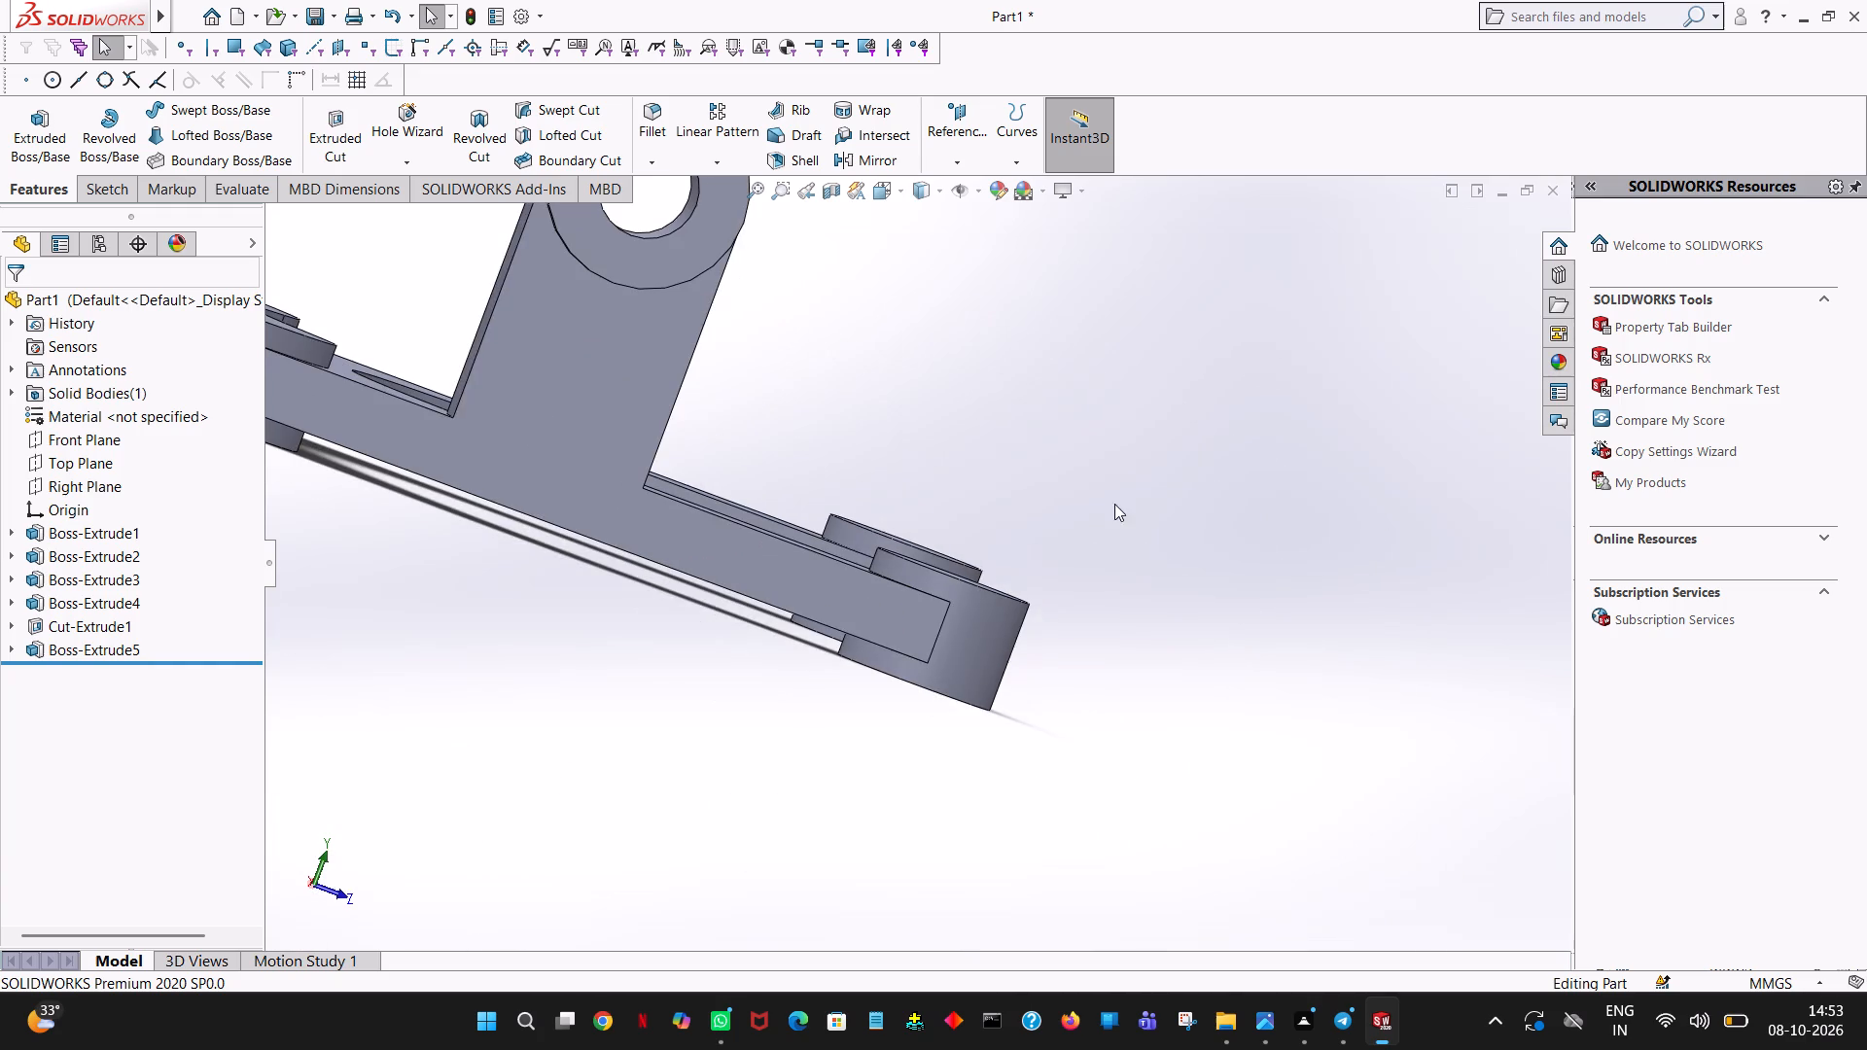
middle_drag(1070, 615, 943, 810)
scroll(943, 812, up, 1)
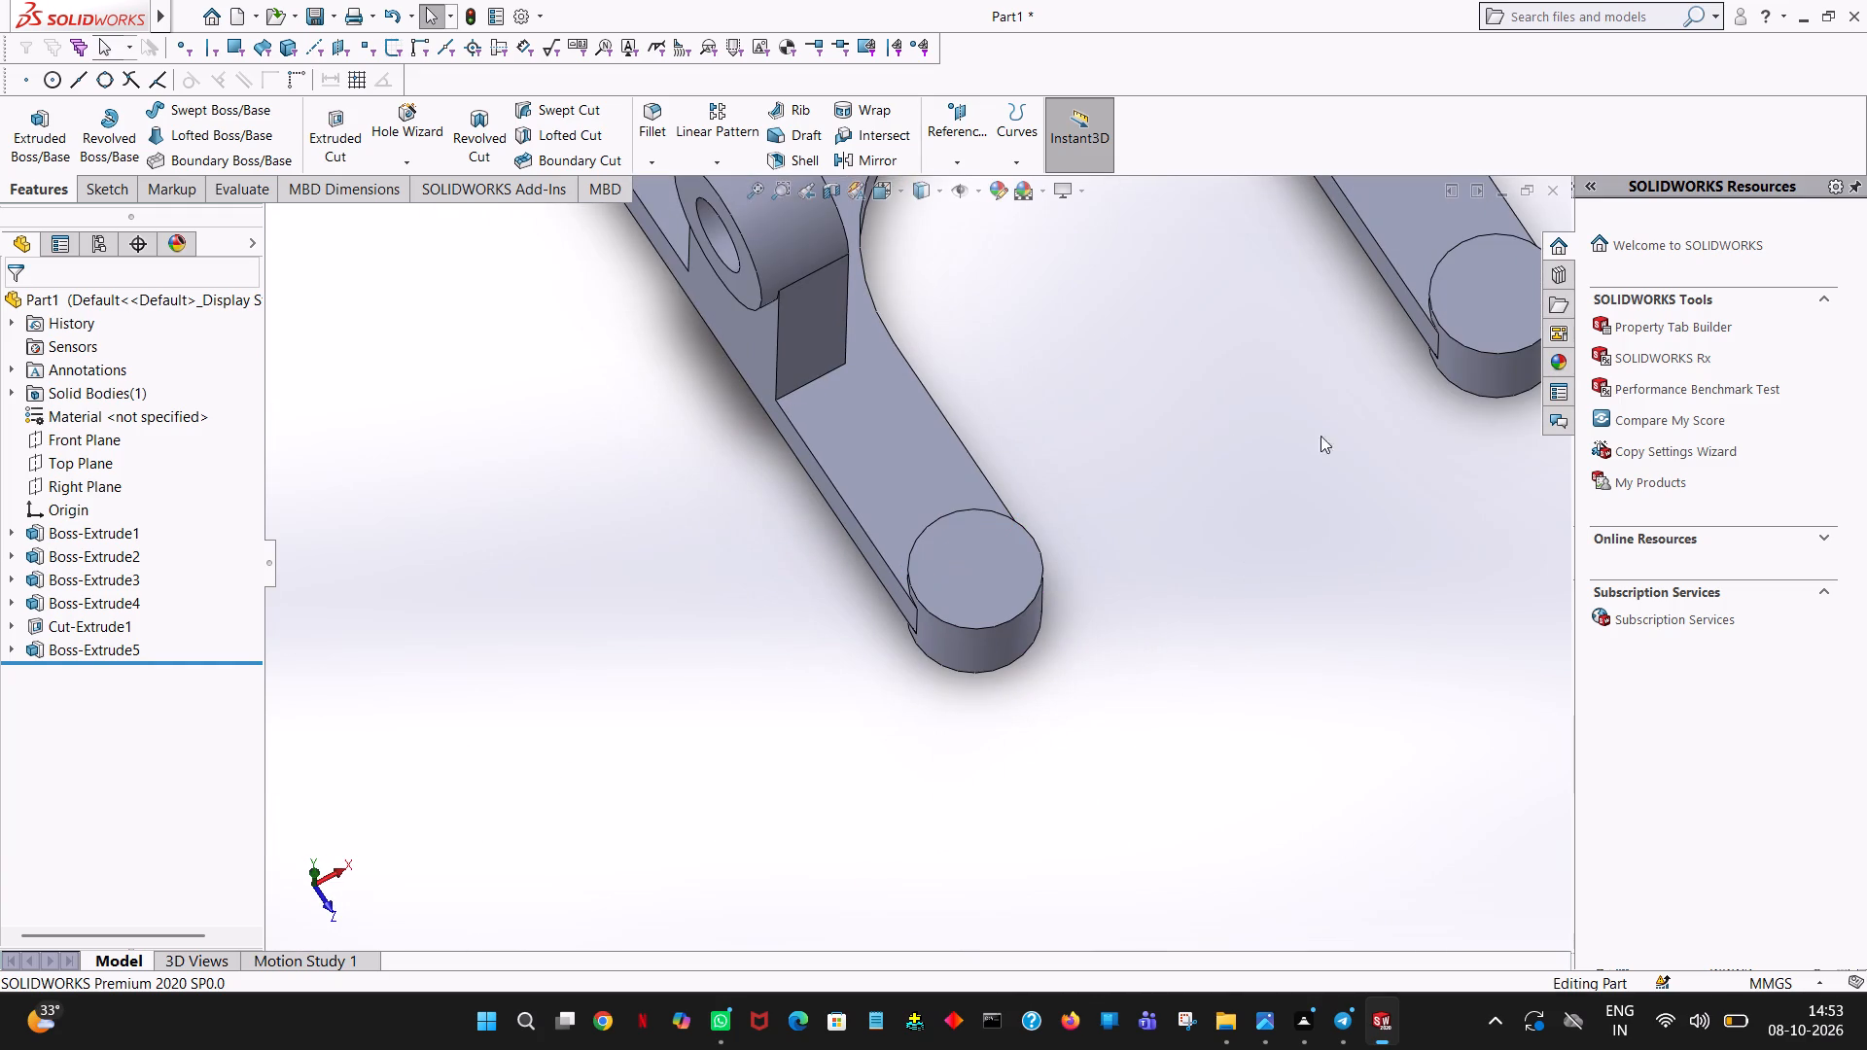
click(323, 119)
click(974, 584)
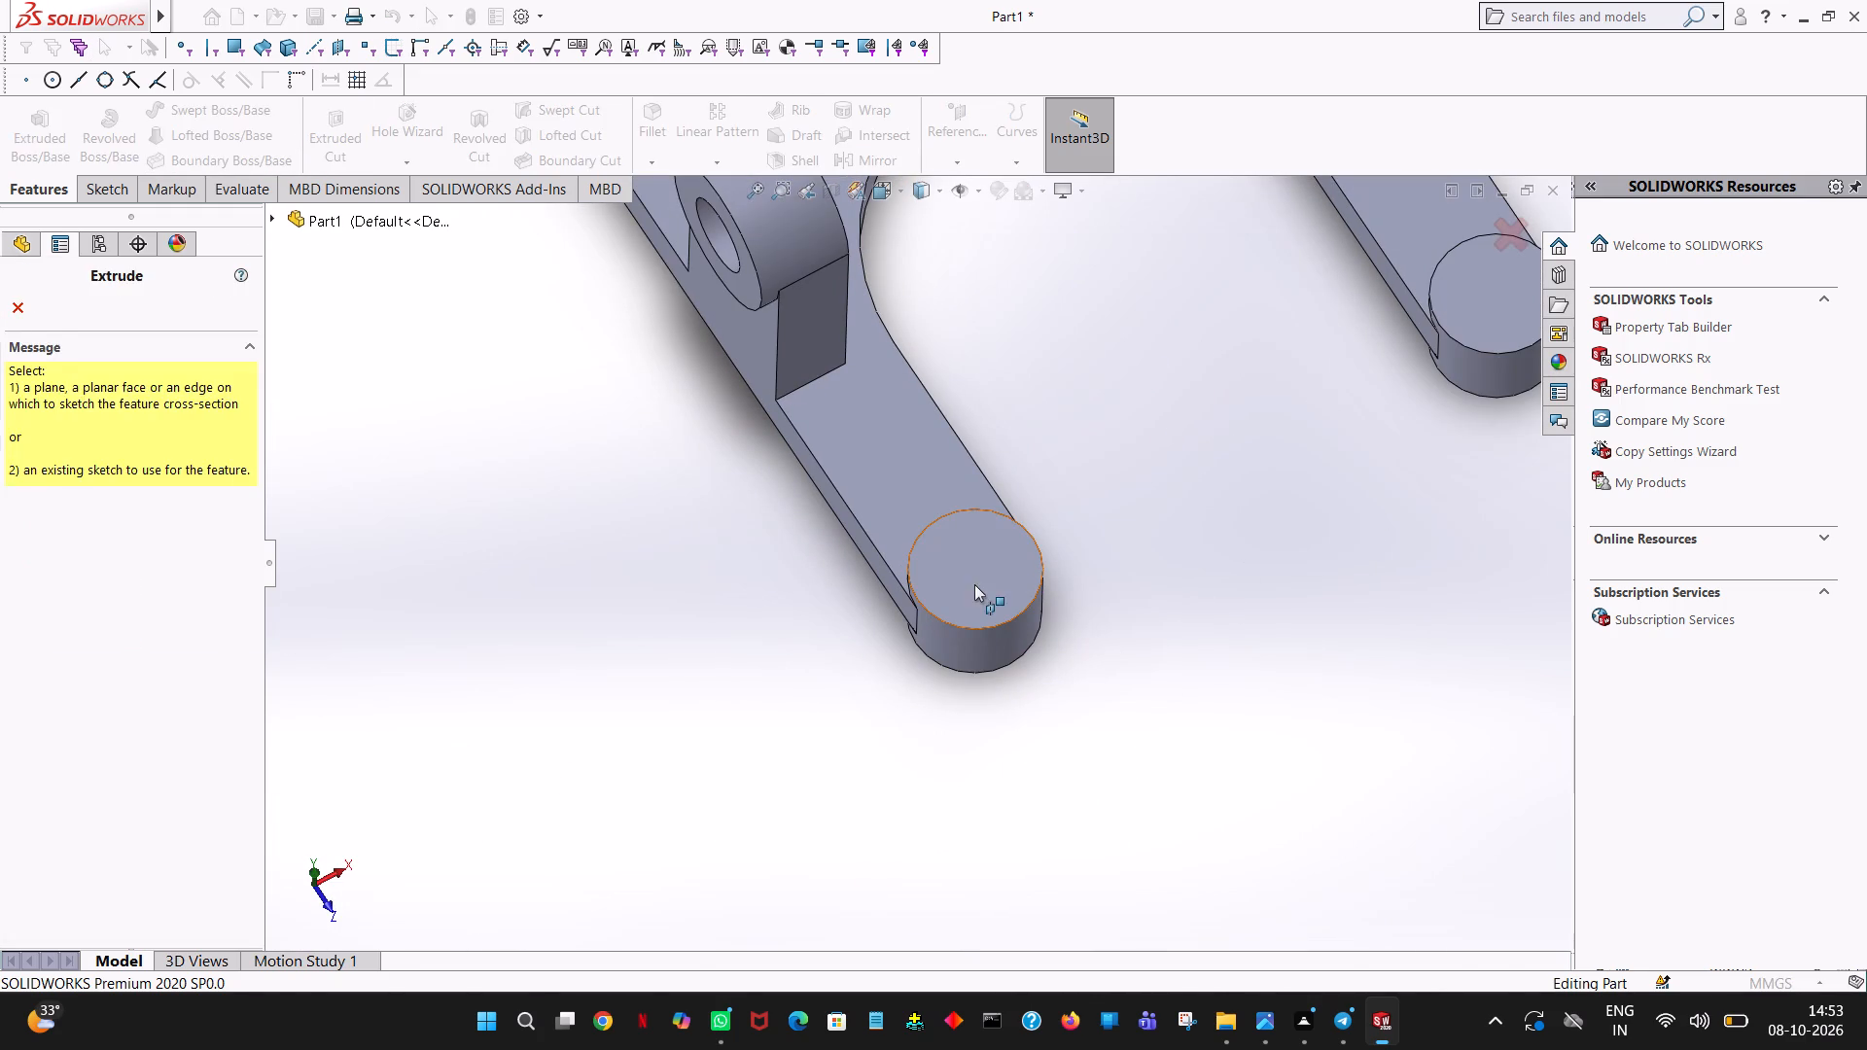
click(214, 104)
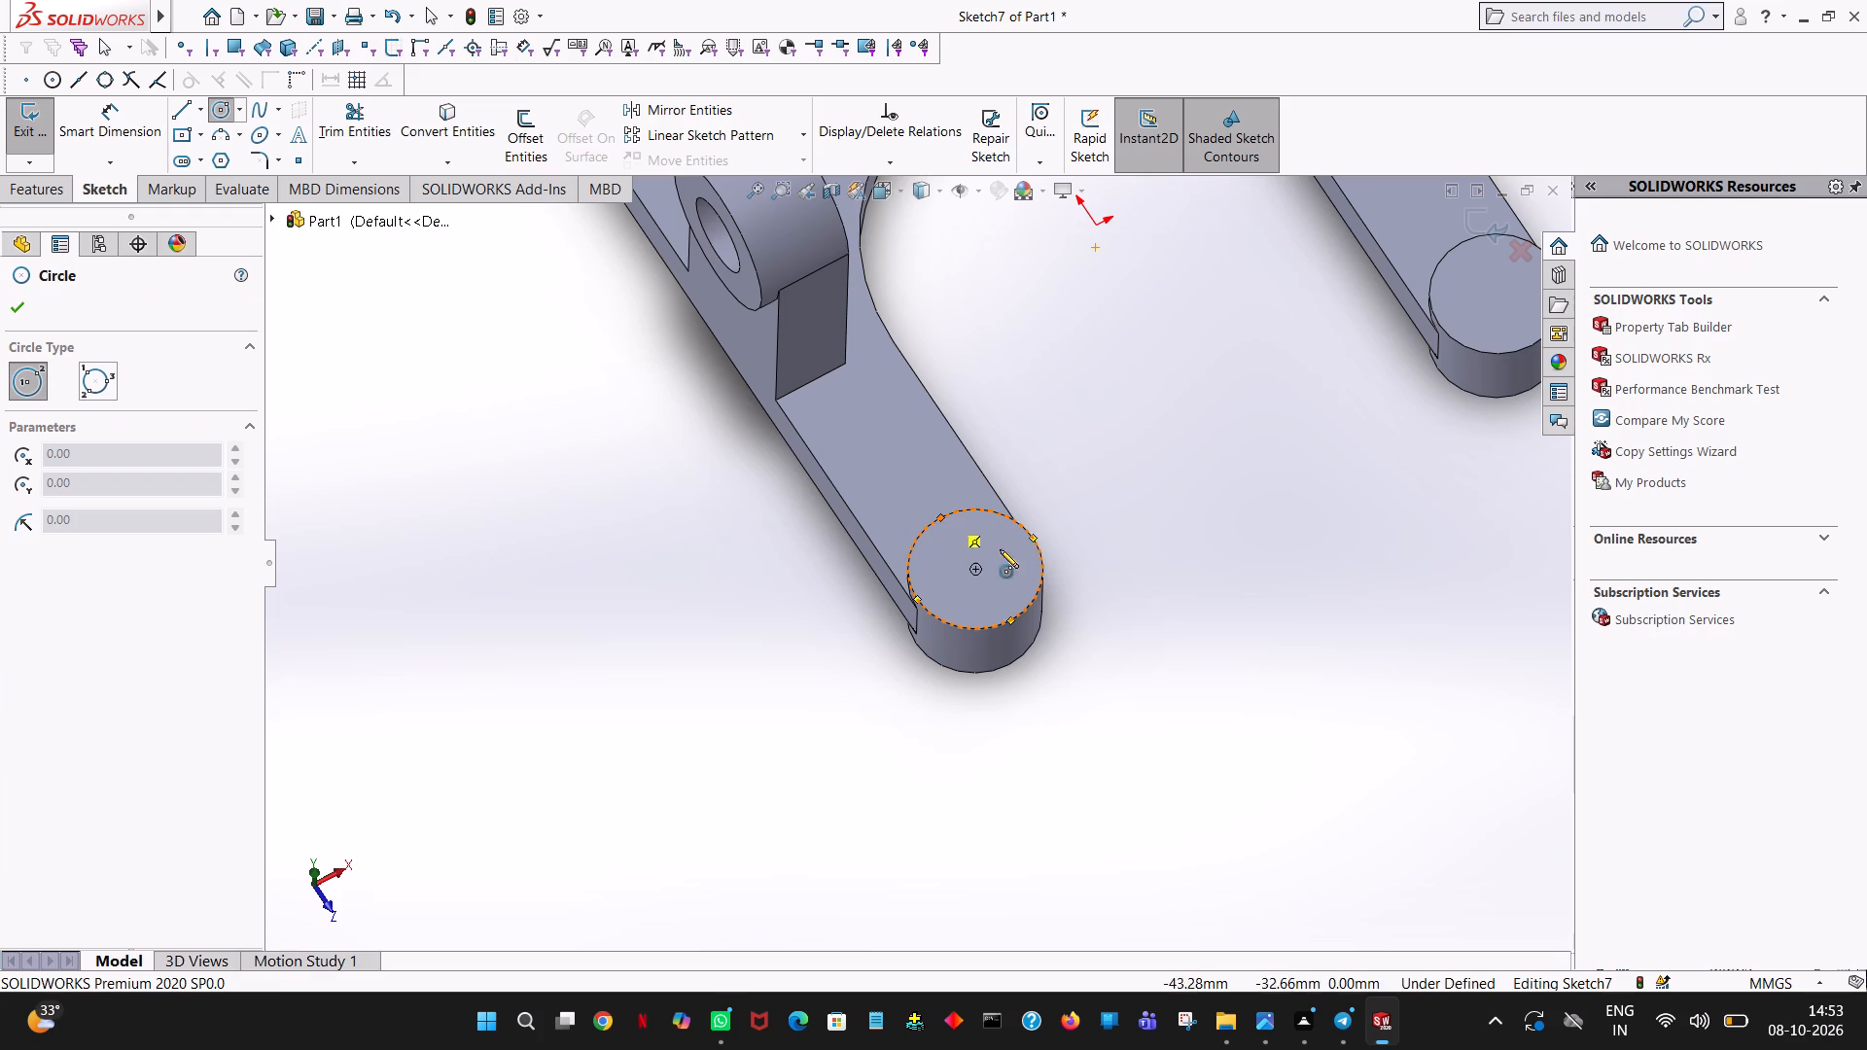
click(978, 569)
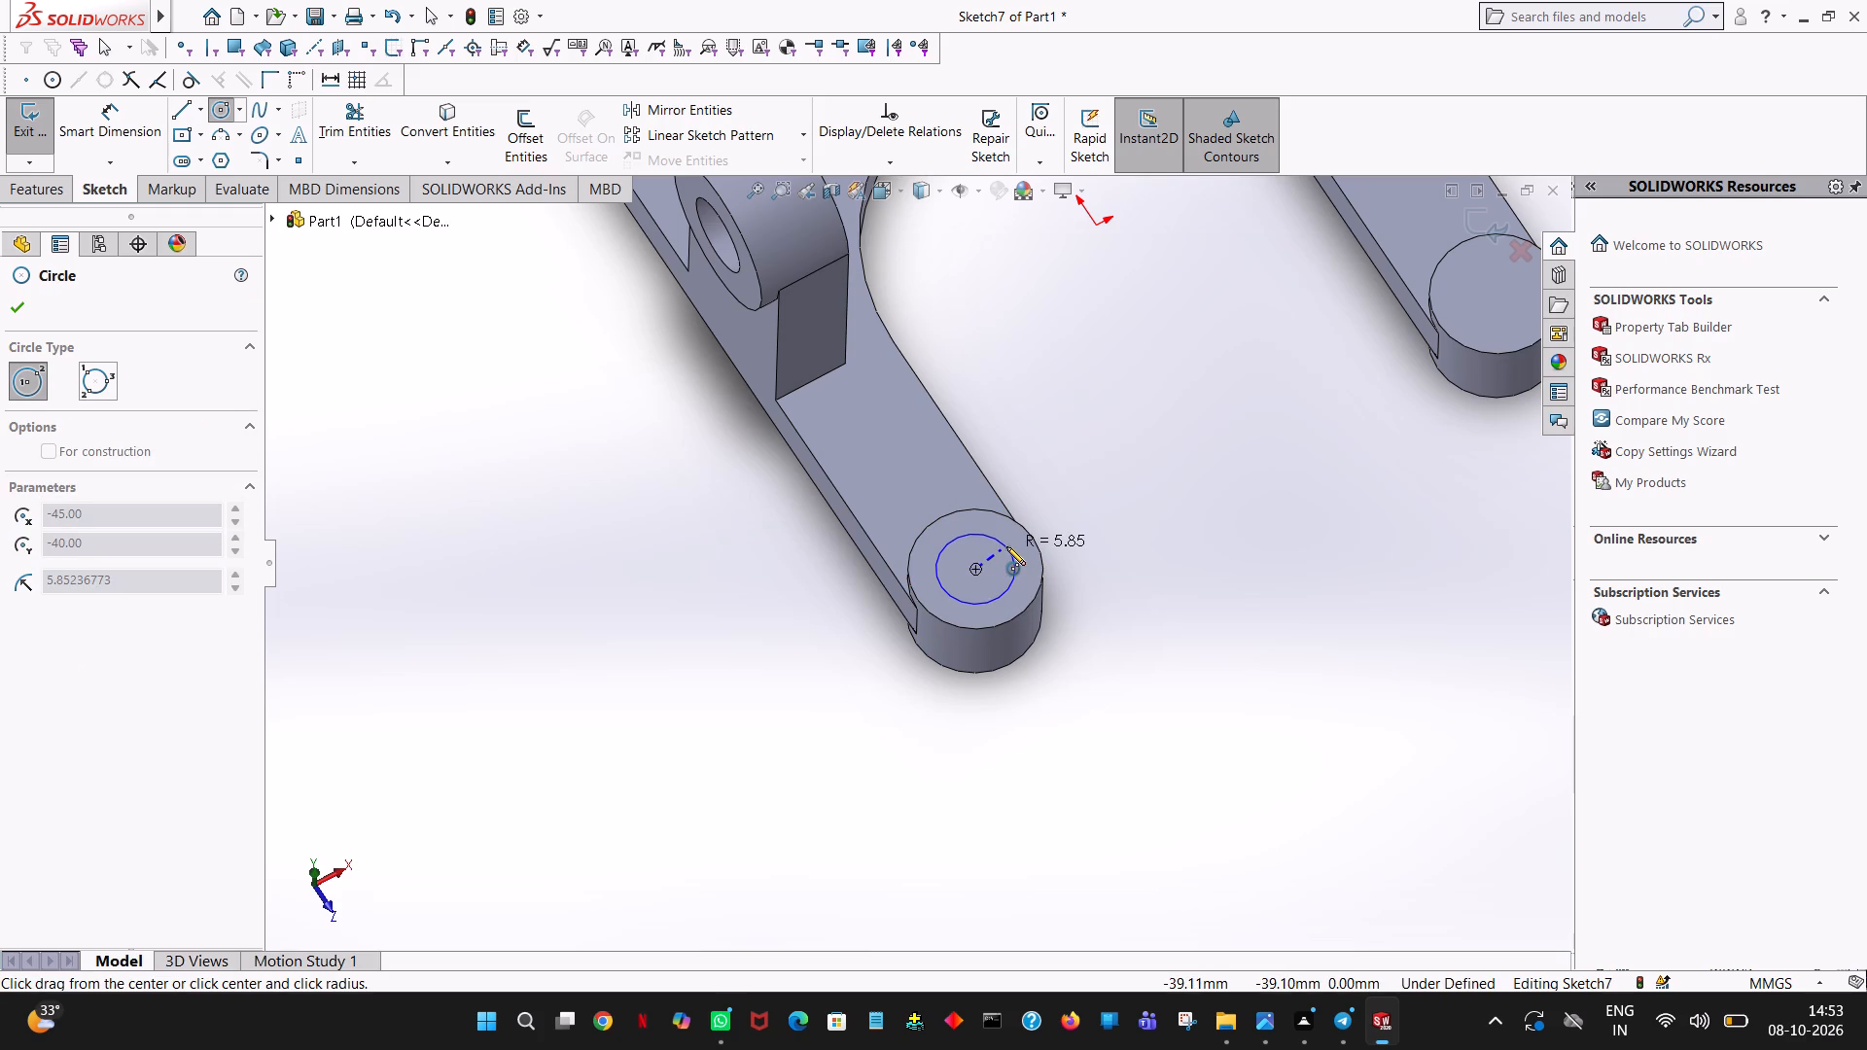
click(1006, 546)
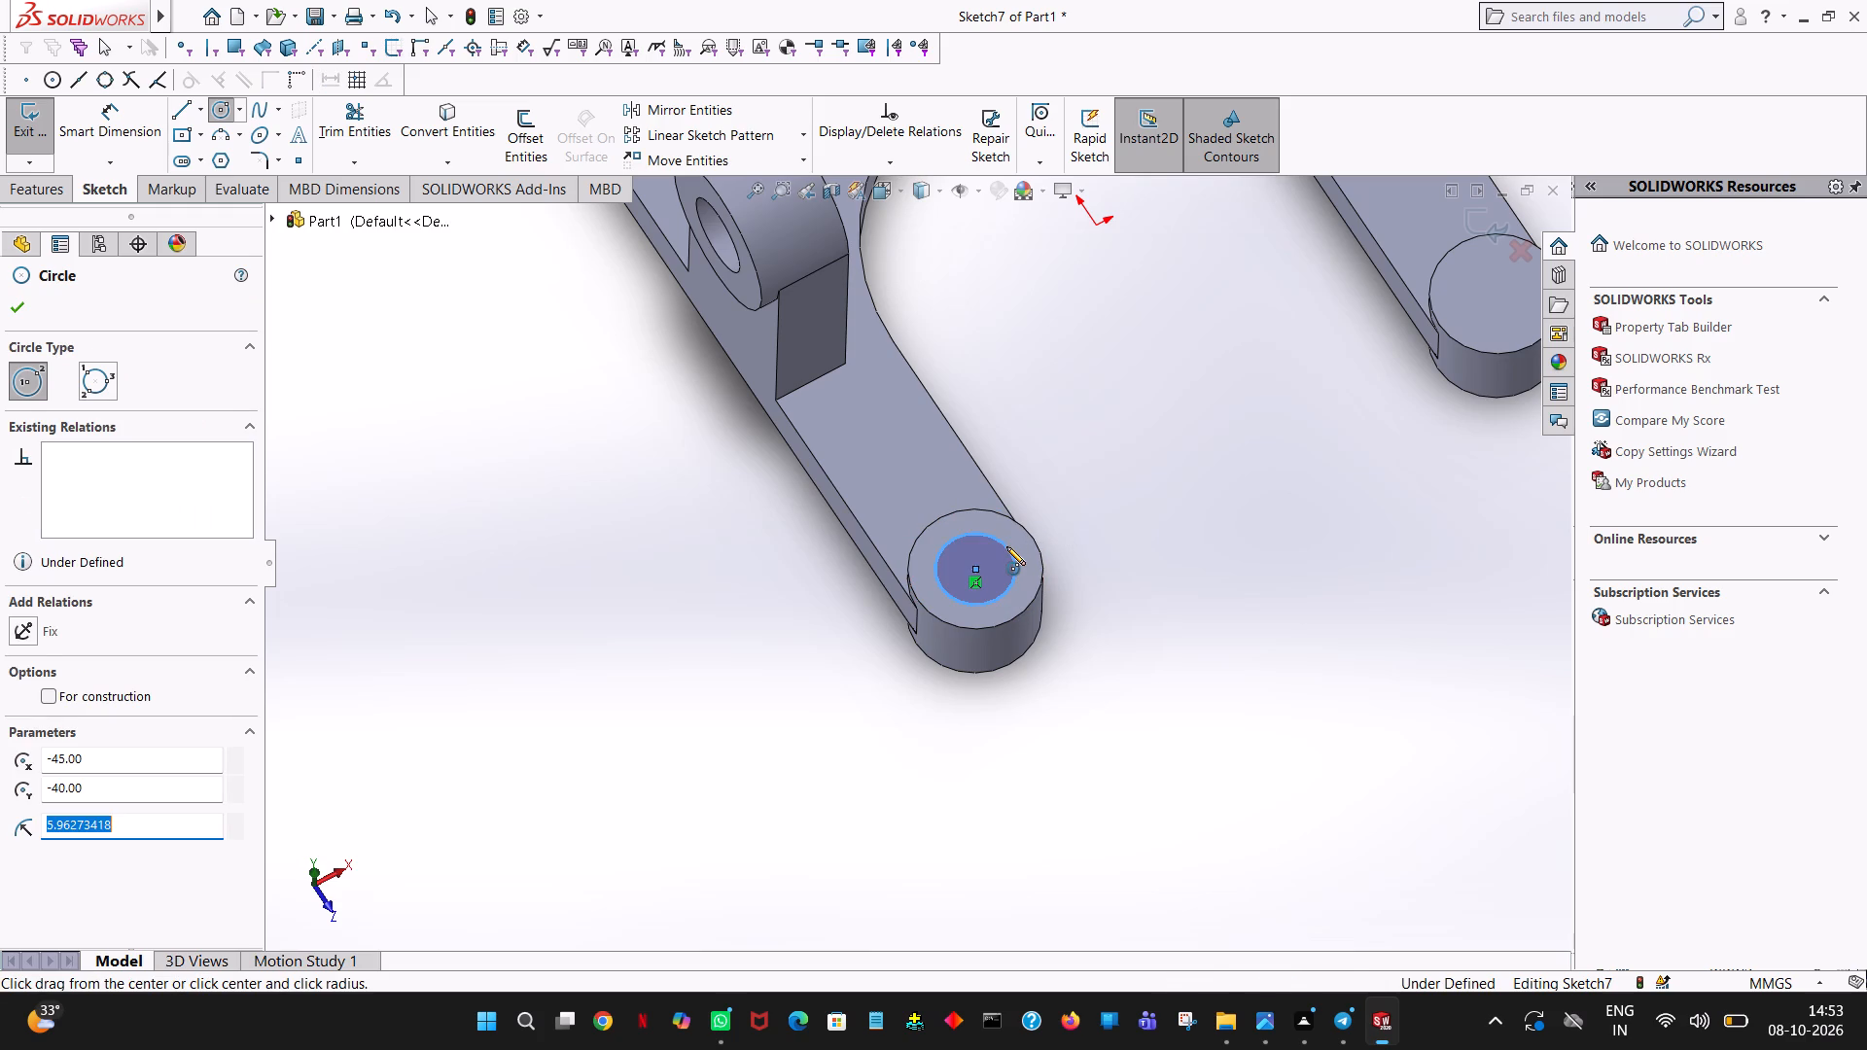
text(12.50)
text(/2)
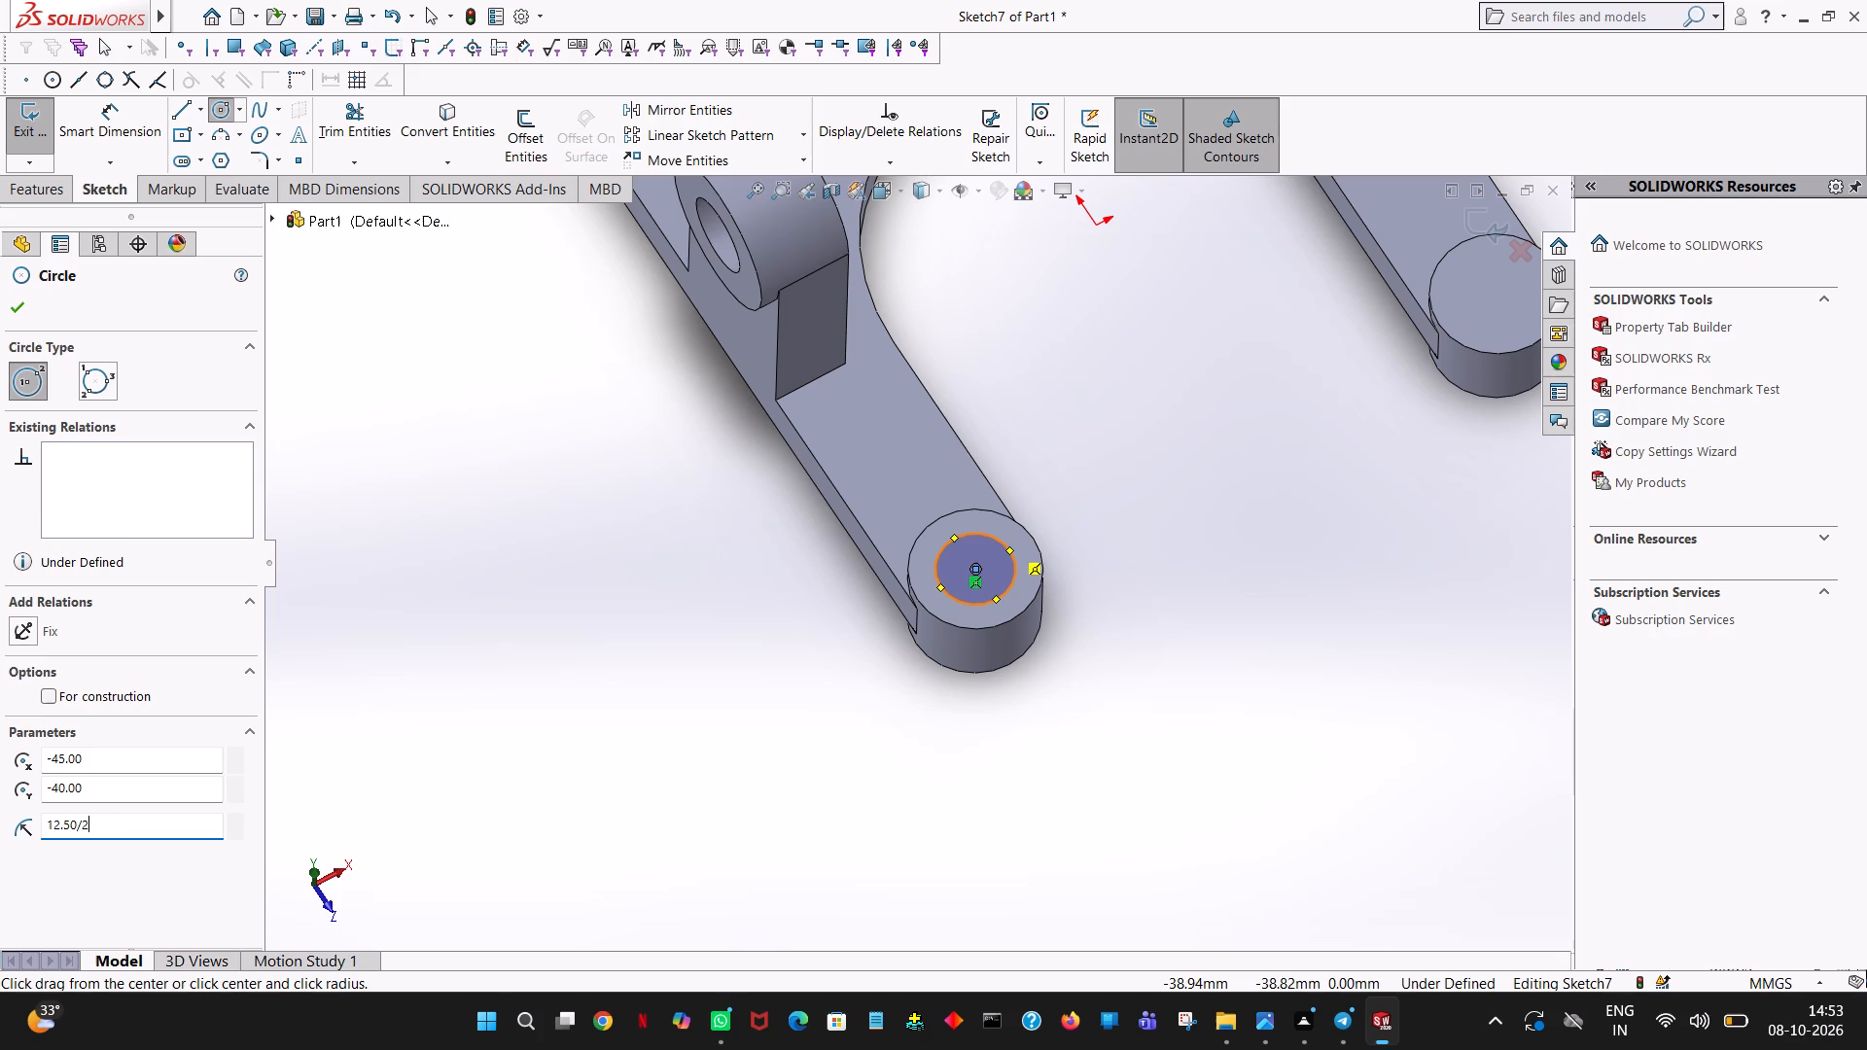
key(Return)
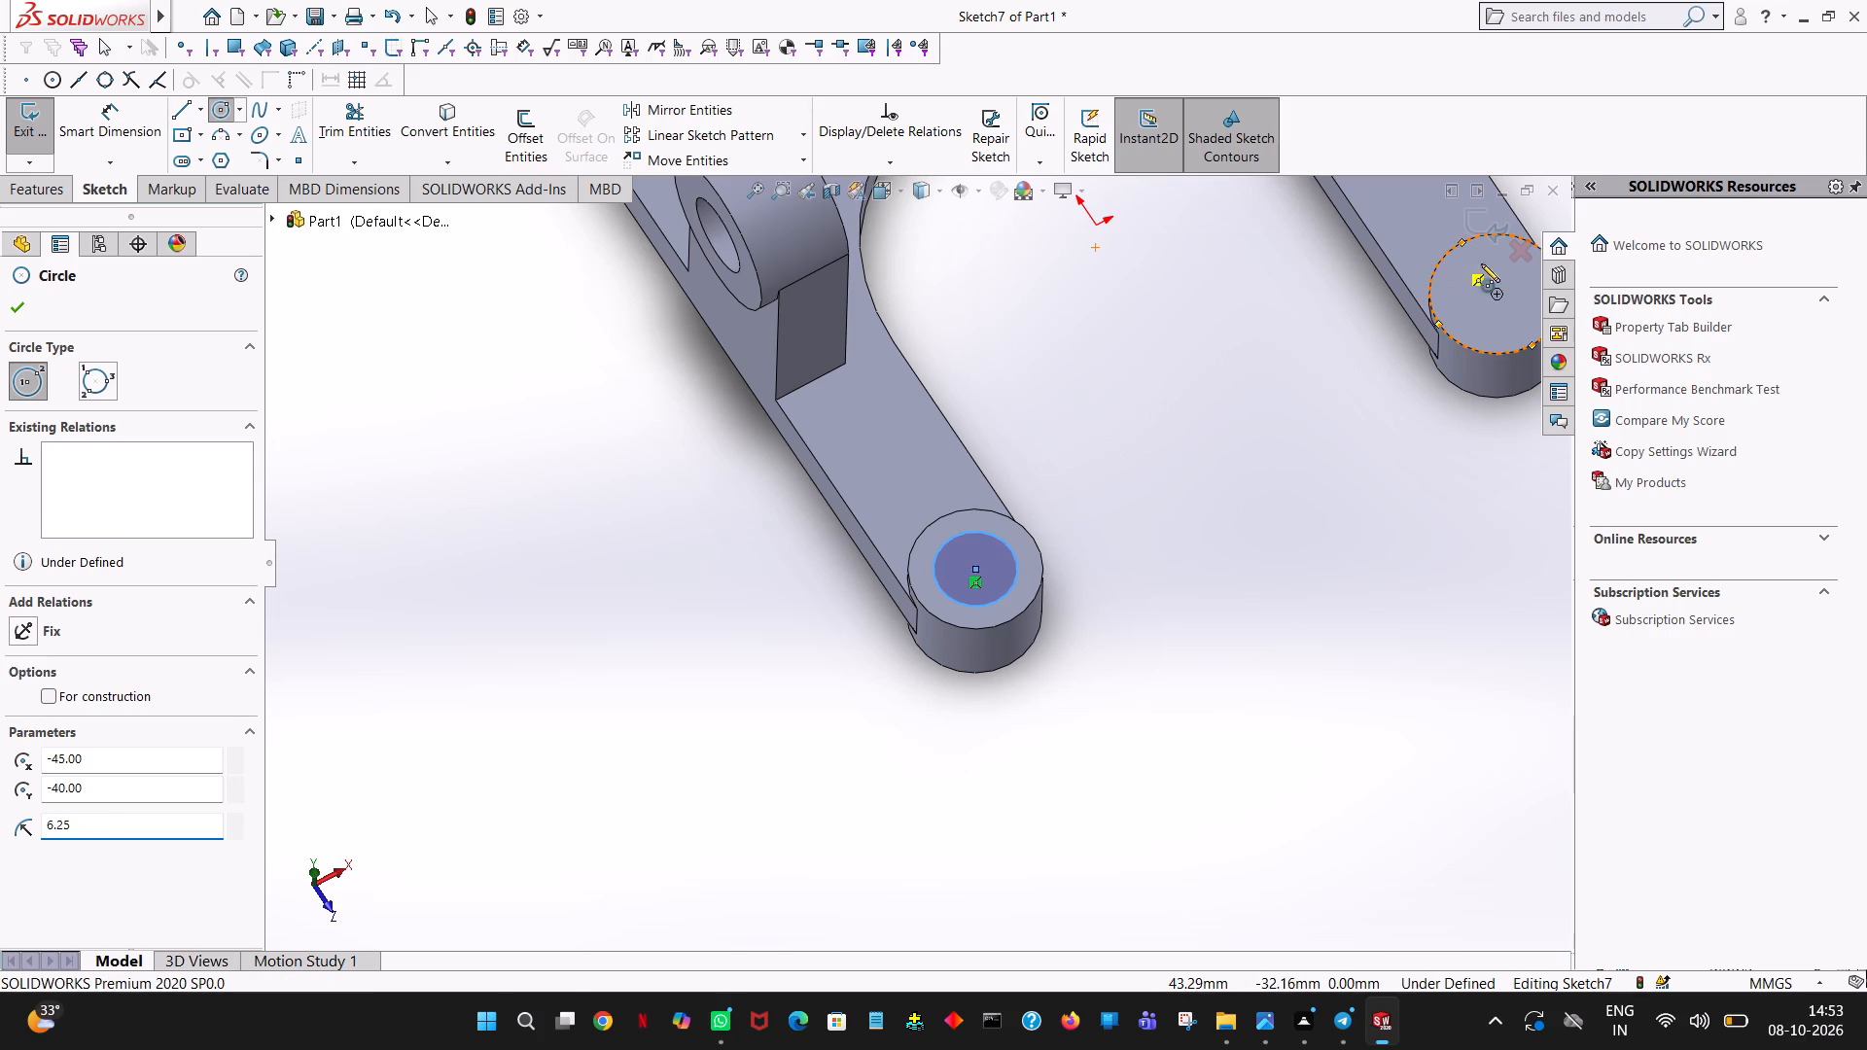
Add a circle of radius 12.50/2 mm concentric with the other leg's end boss in the same sketch.
click(1497, 292)
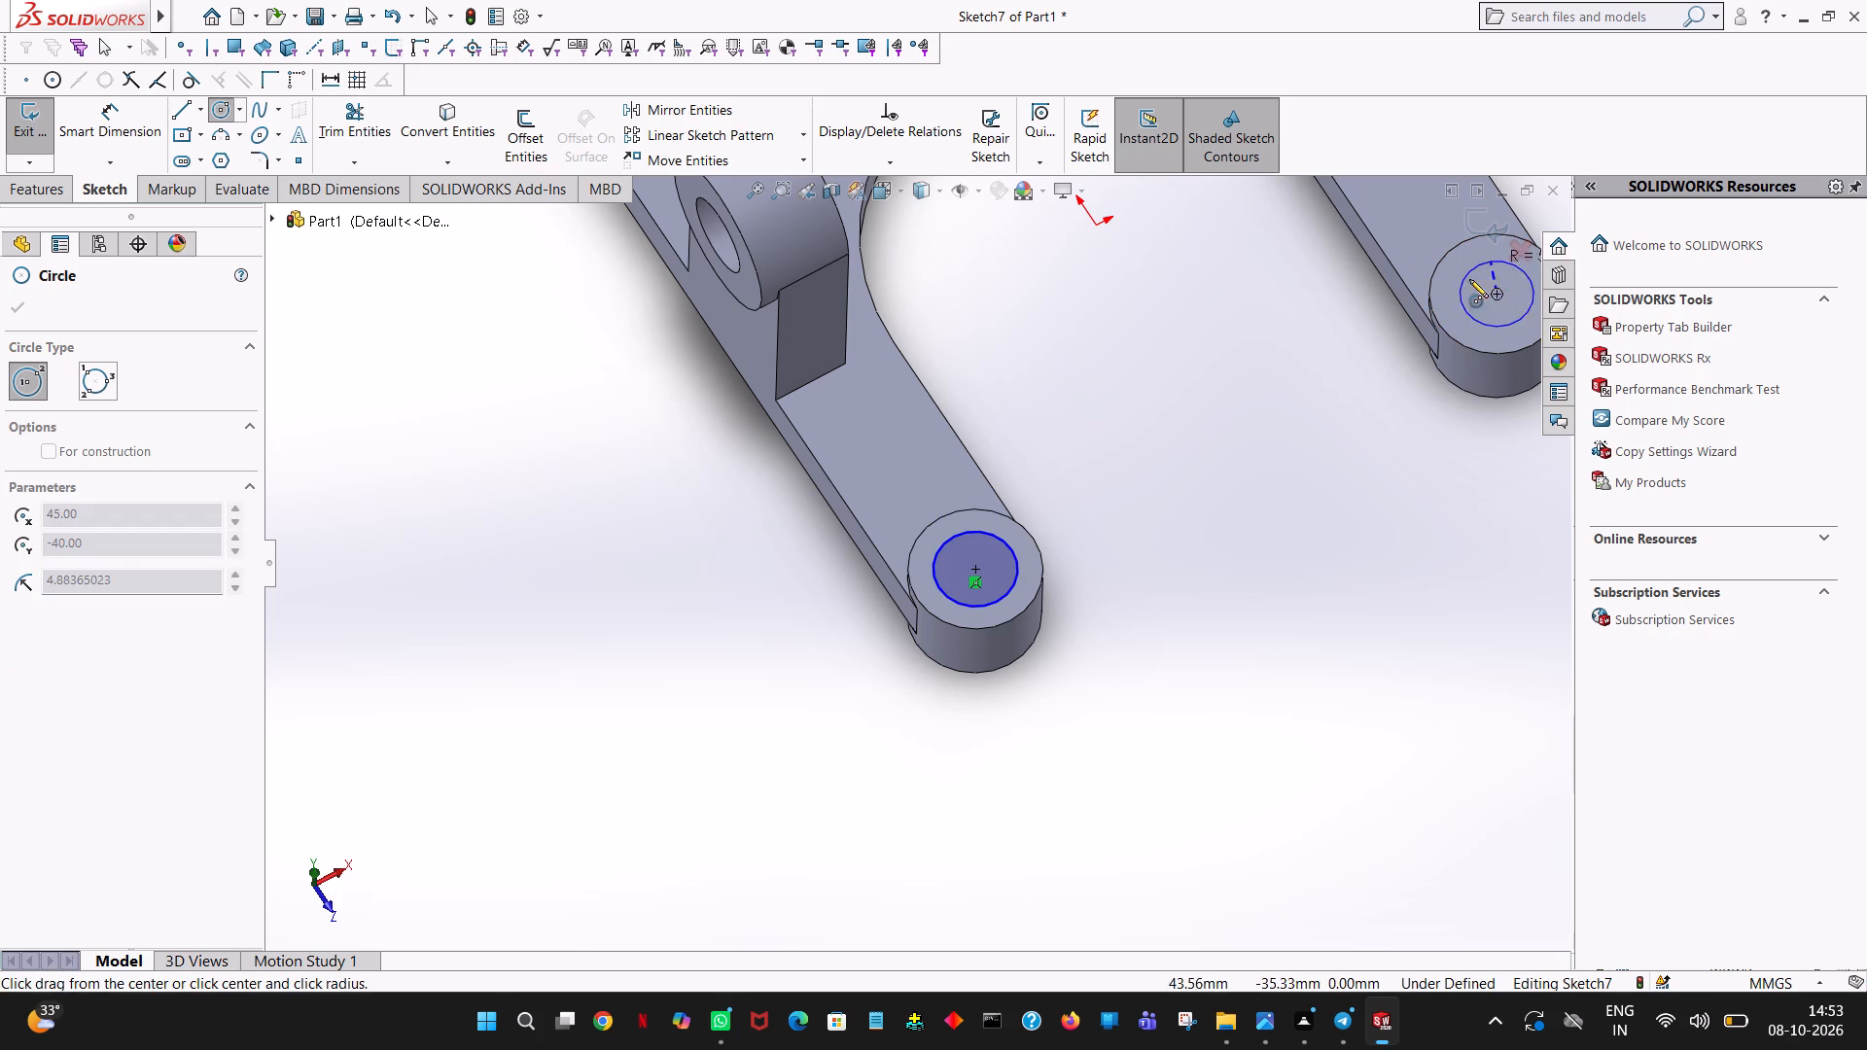
click(1447, 290)
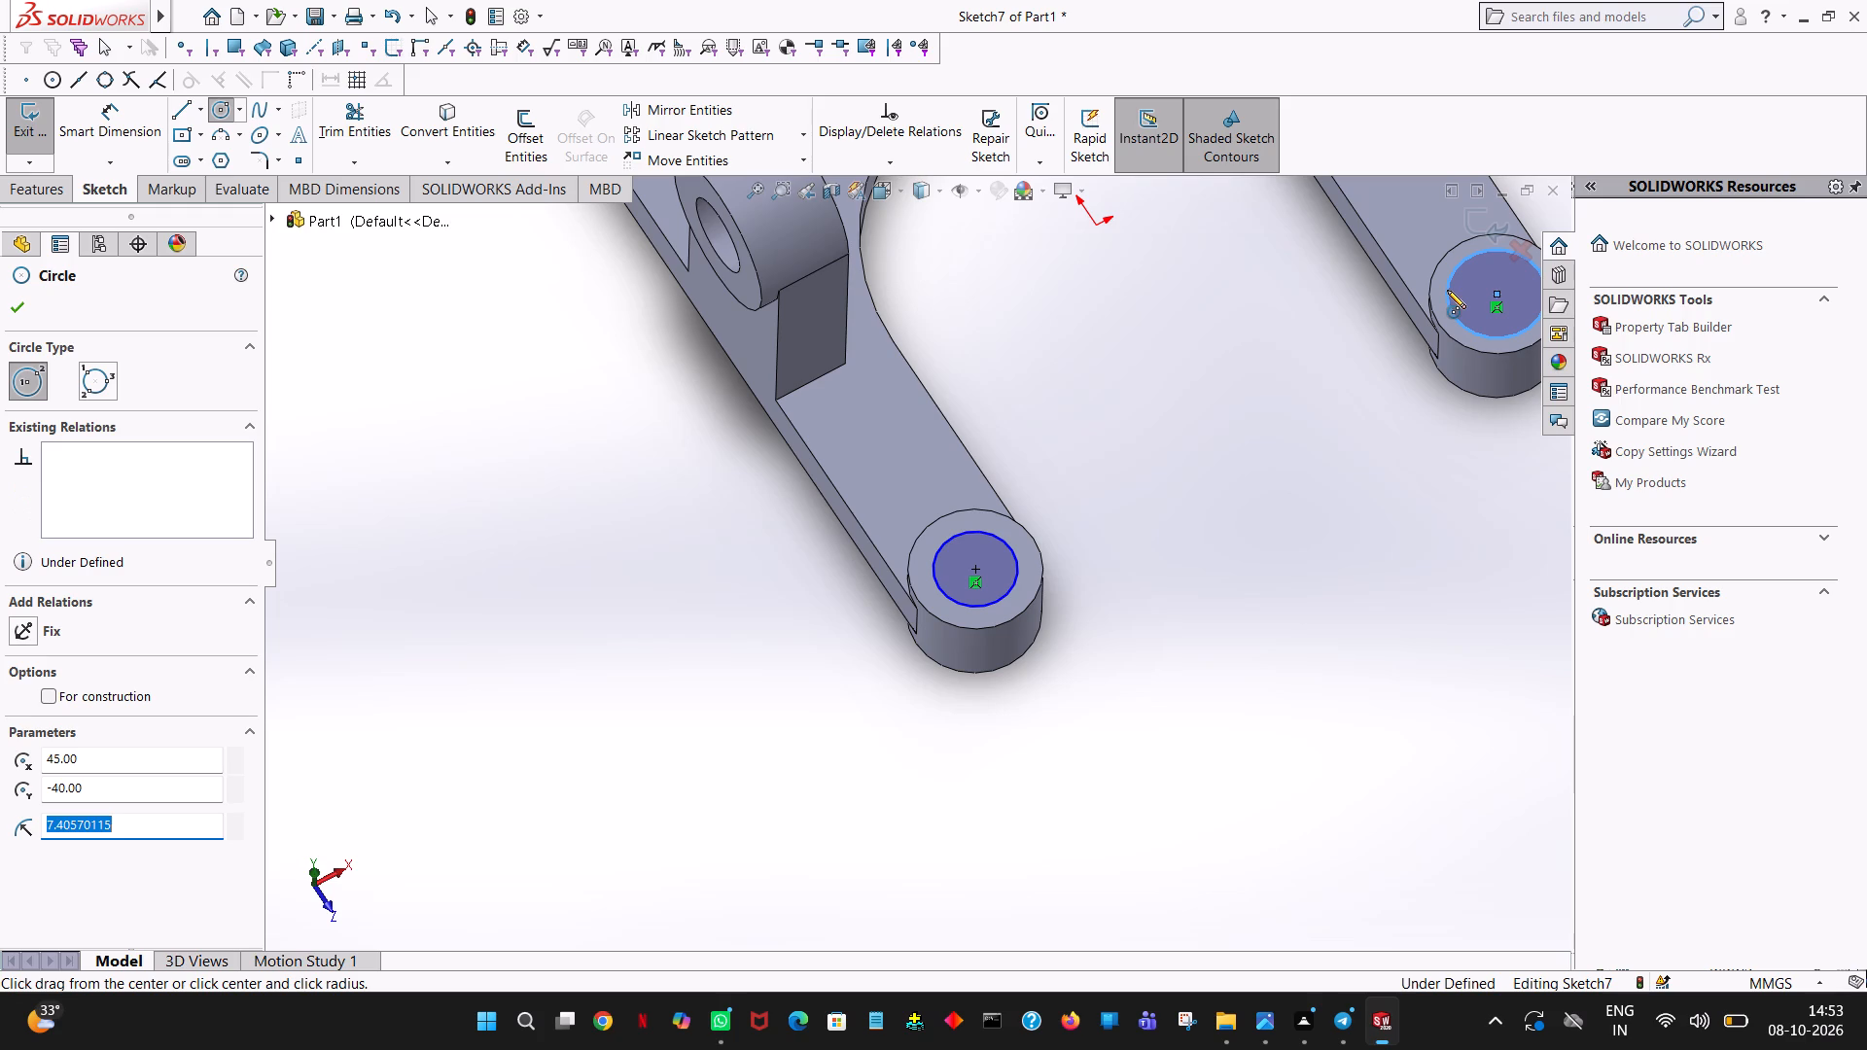
text(12.50/2)
key(Return)
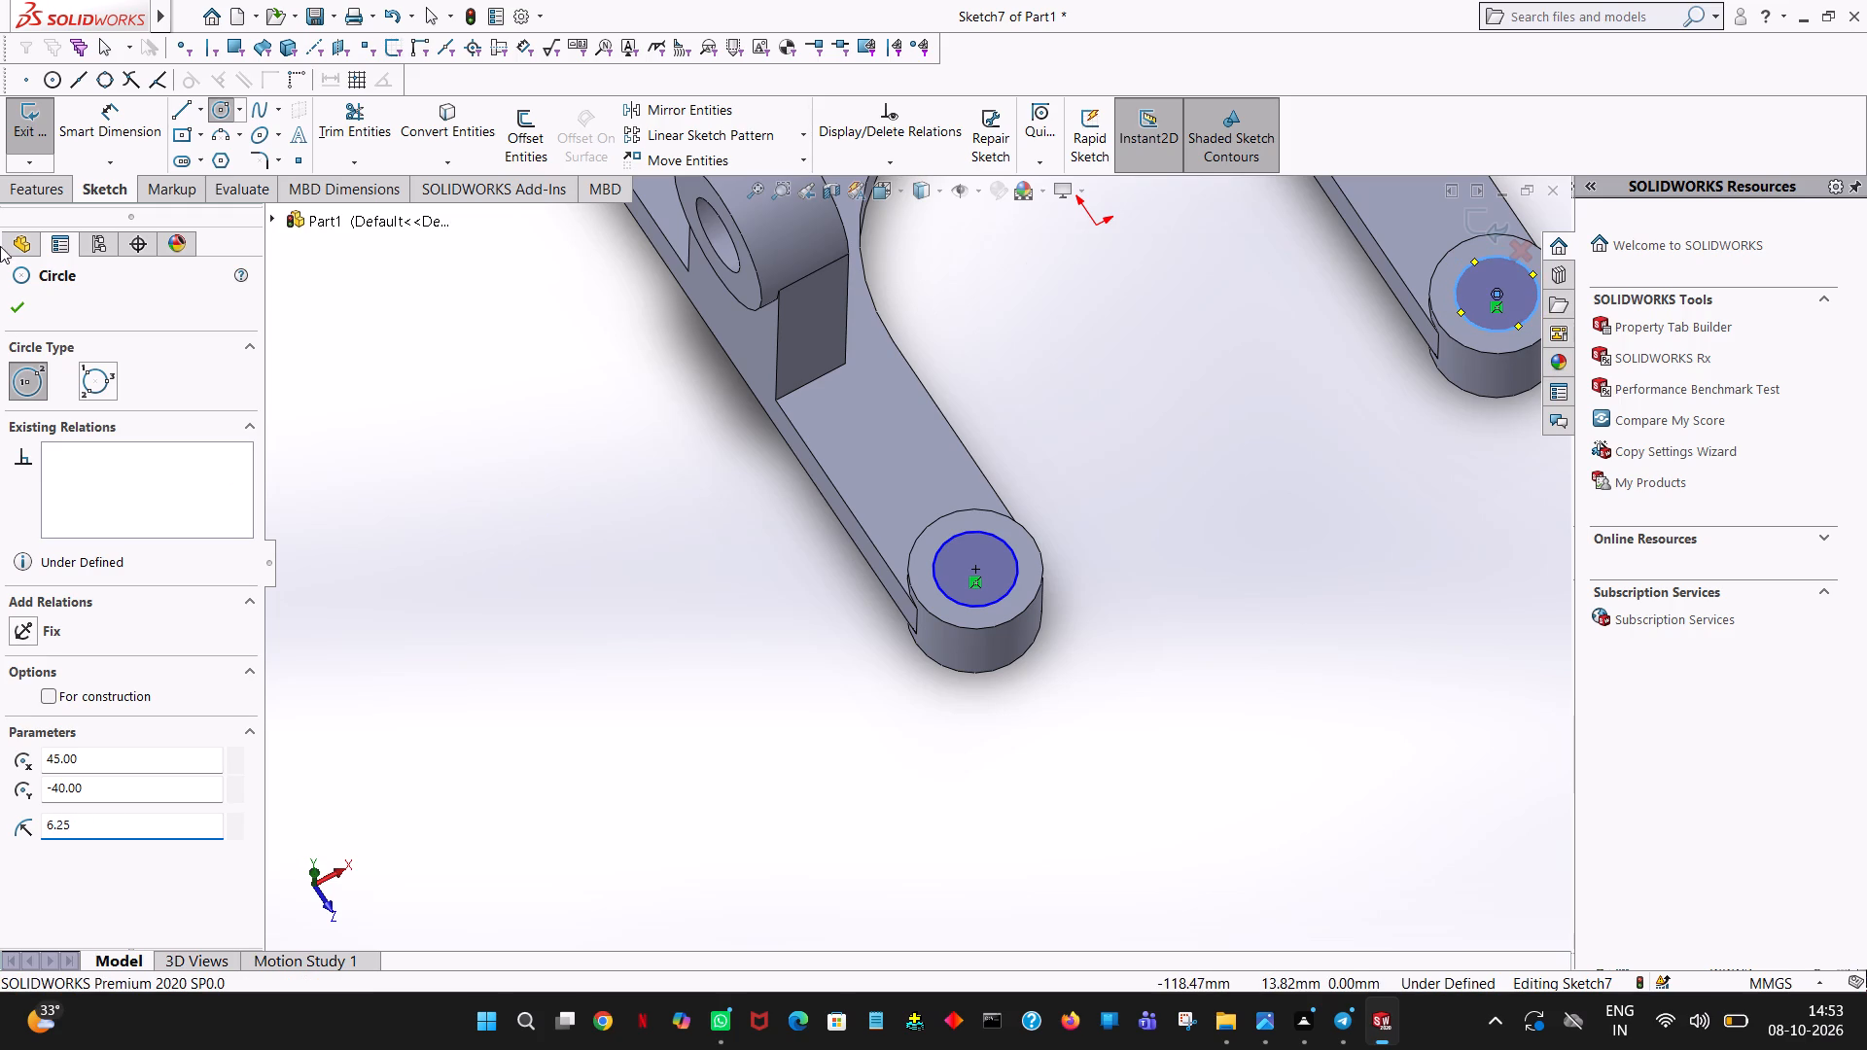
click(15, 307)
click(421, 481)
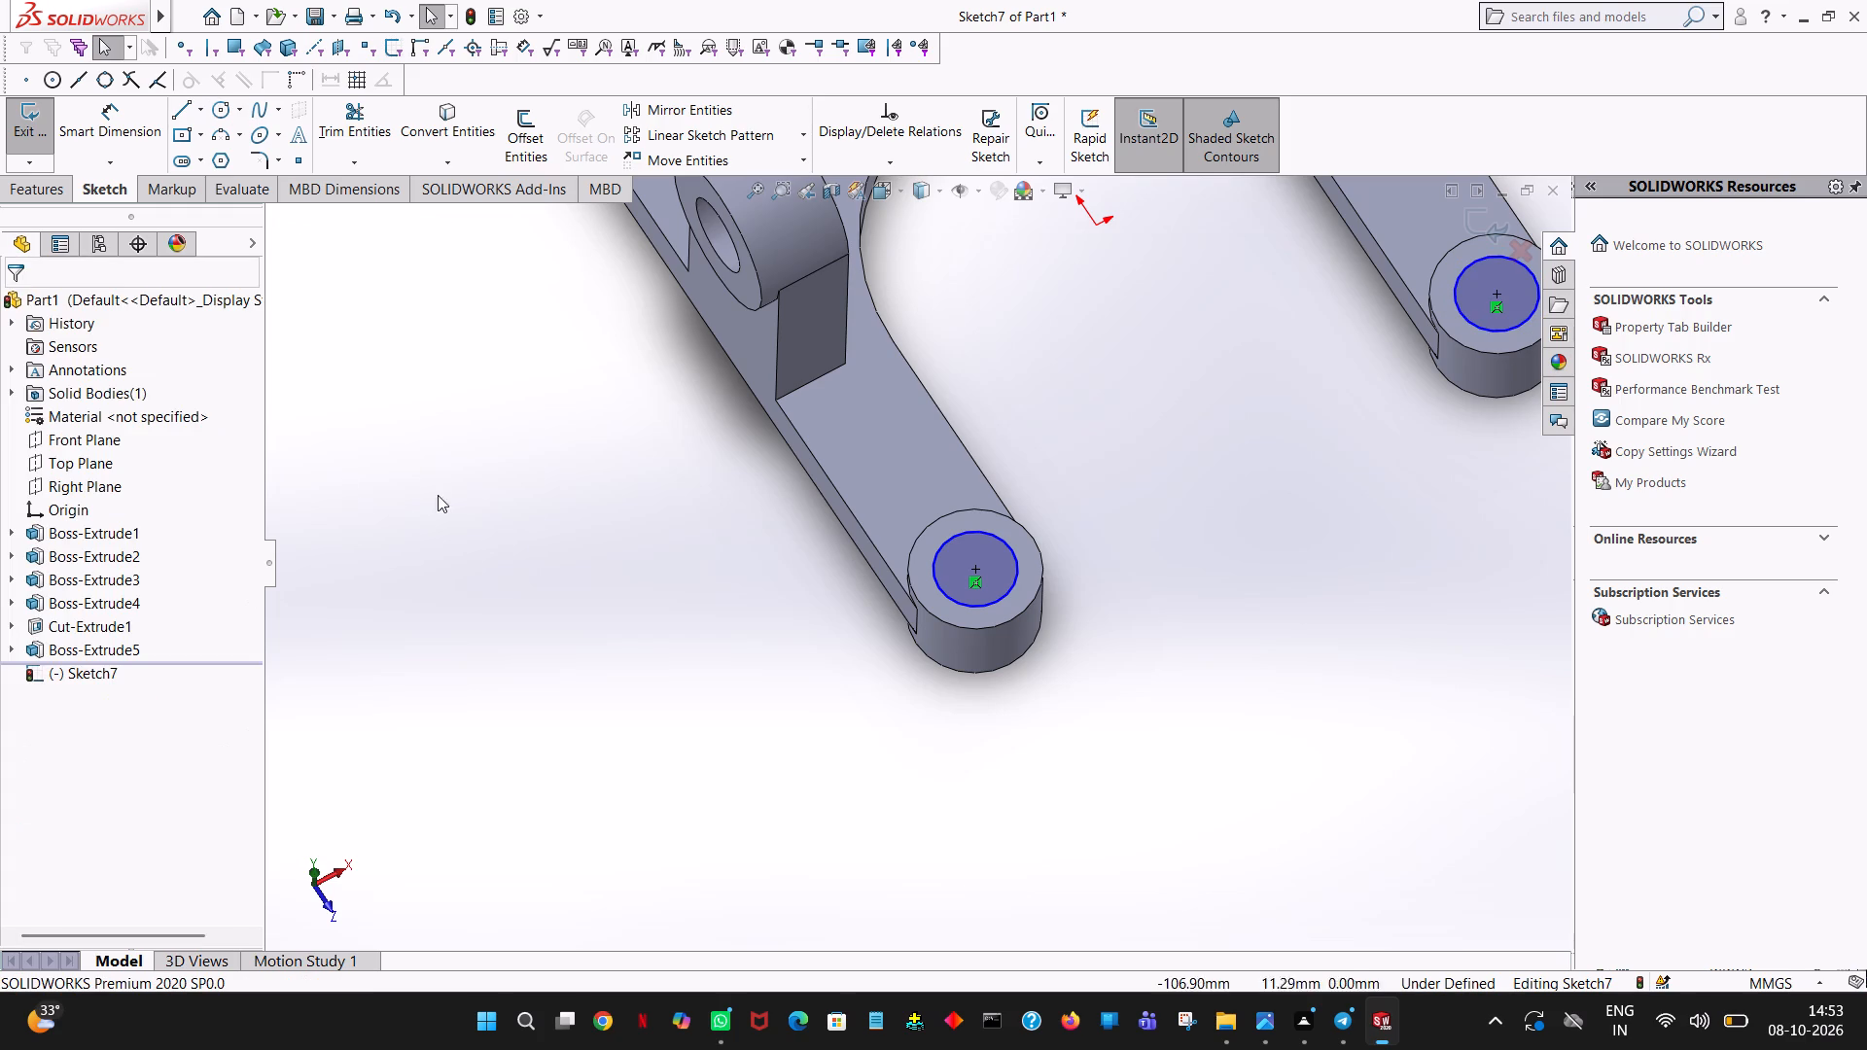
Cut both concentric circles as blind extruded holes 45 mm deep, down through the two leg-end bosses.
click(55, 192)
click(350, 111)
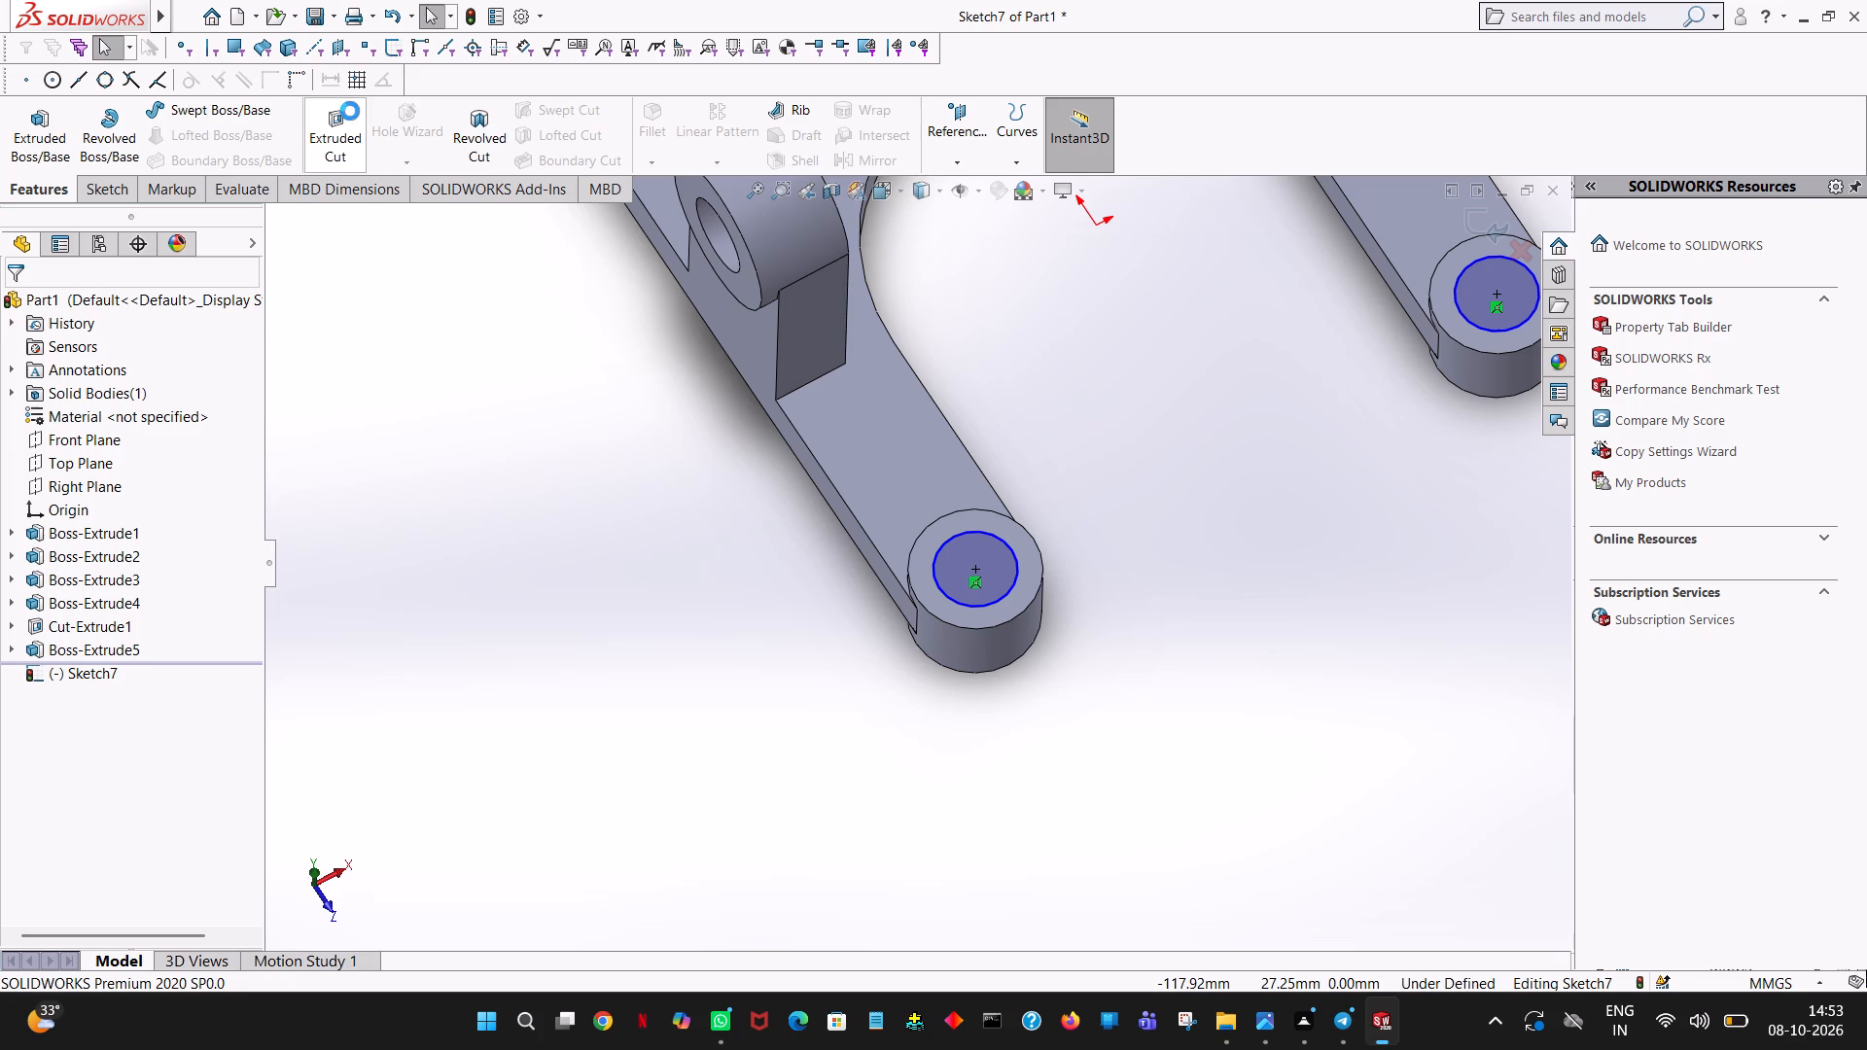
scroll(1186, 787, up, 1)
middle_drag(1196, 782, 1224, 669)
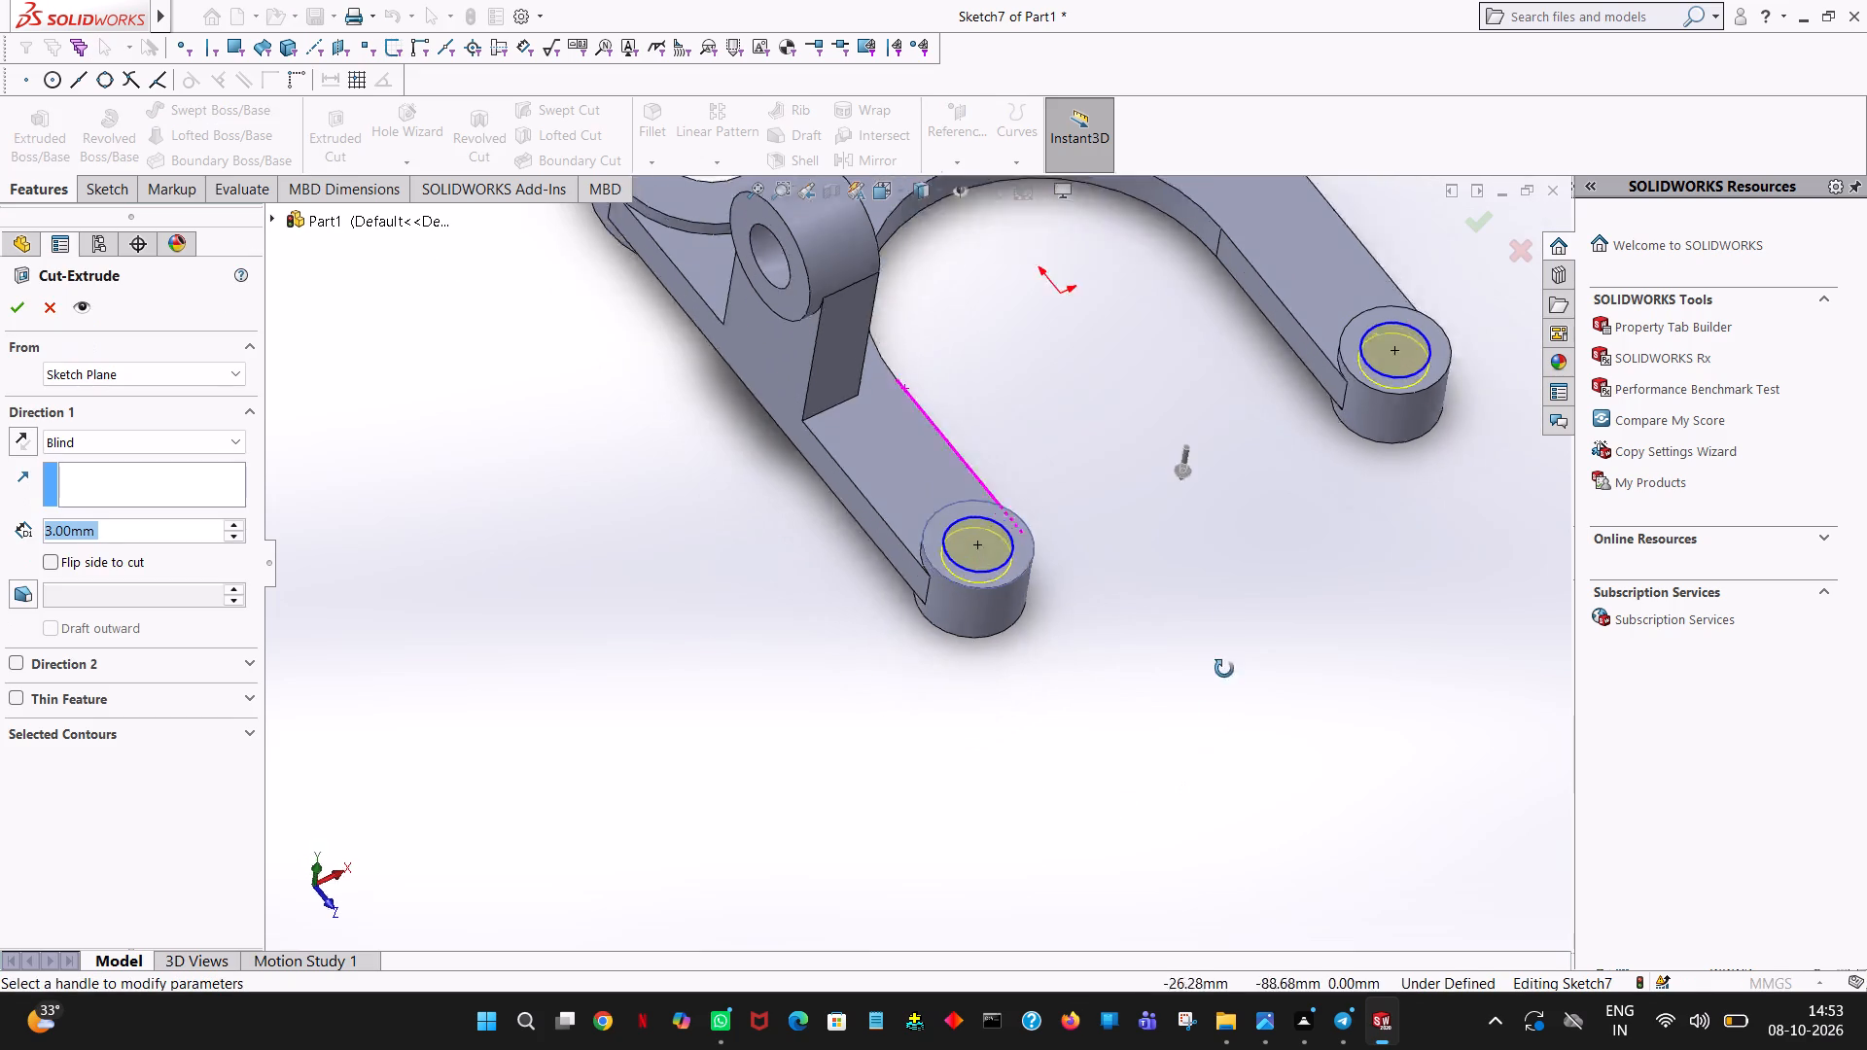
middle_drag(1224, 669, 1228, 502)
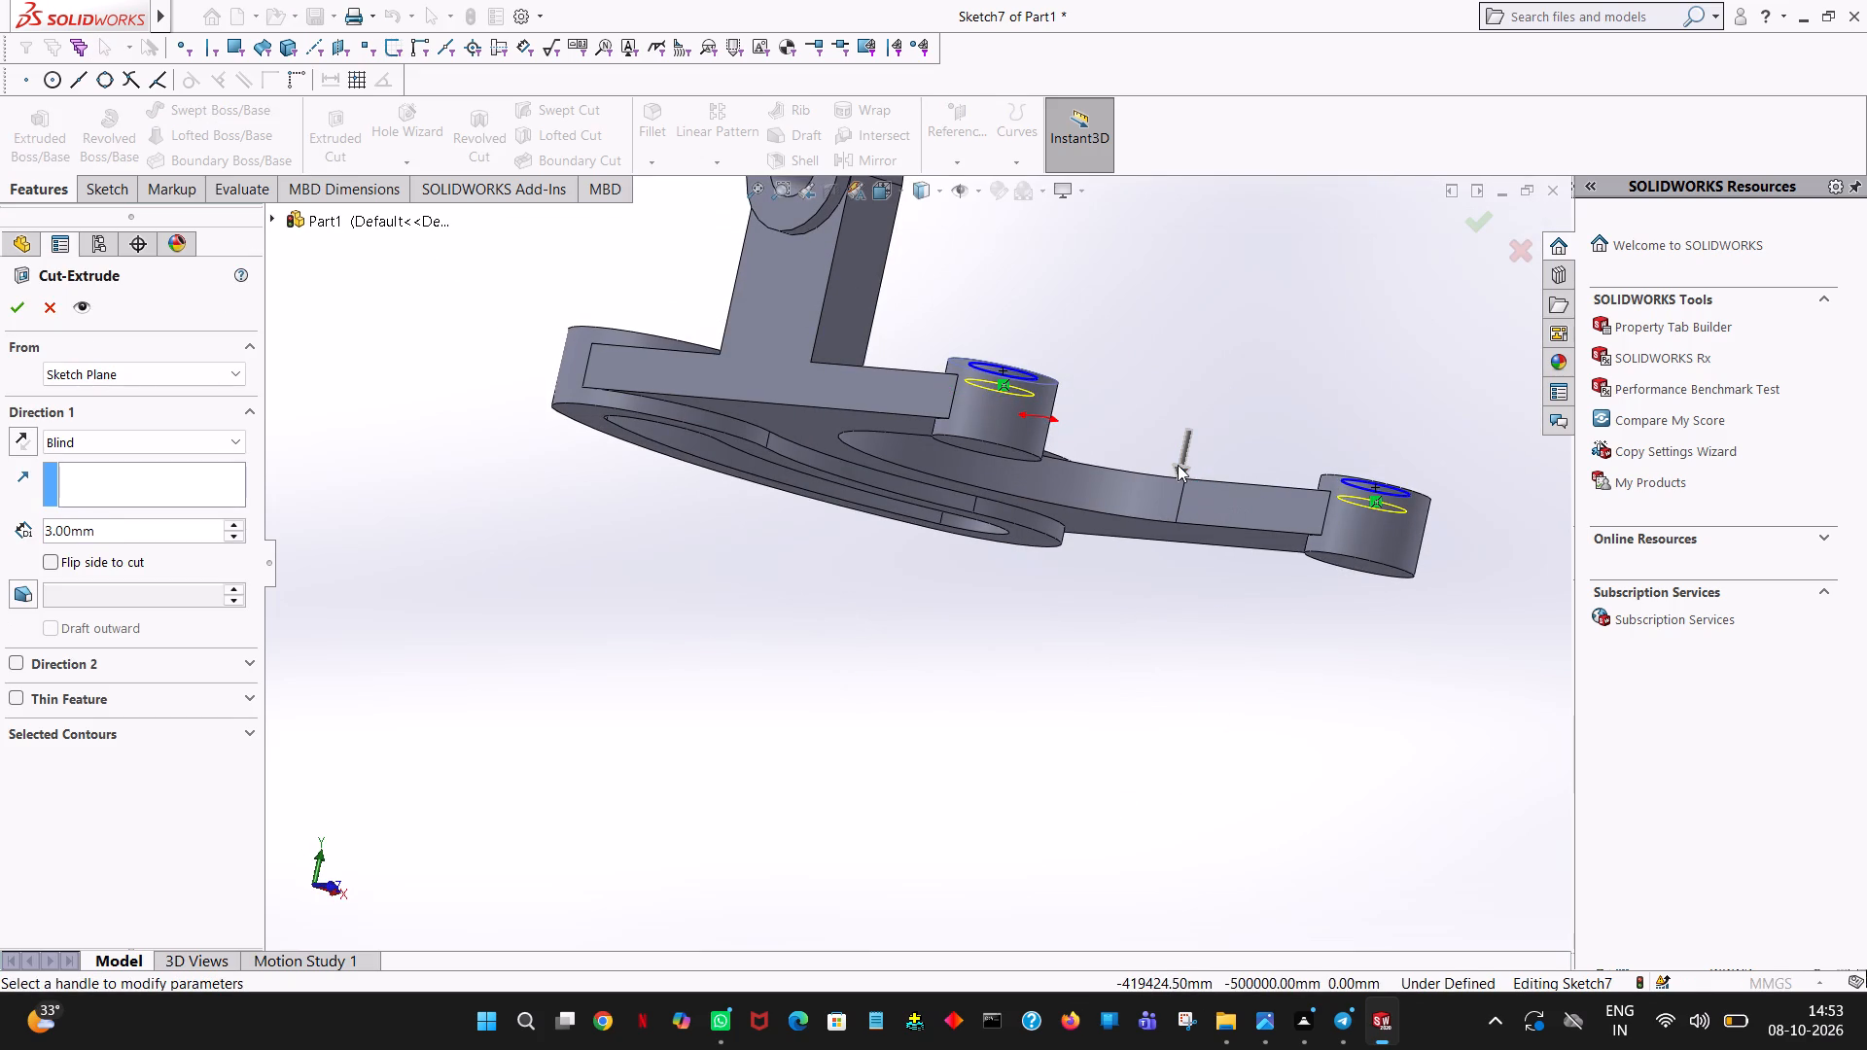
drag(1190, 472, 1157, 682)
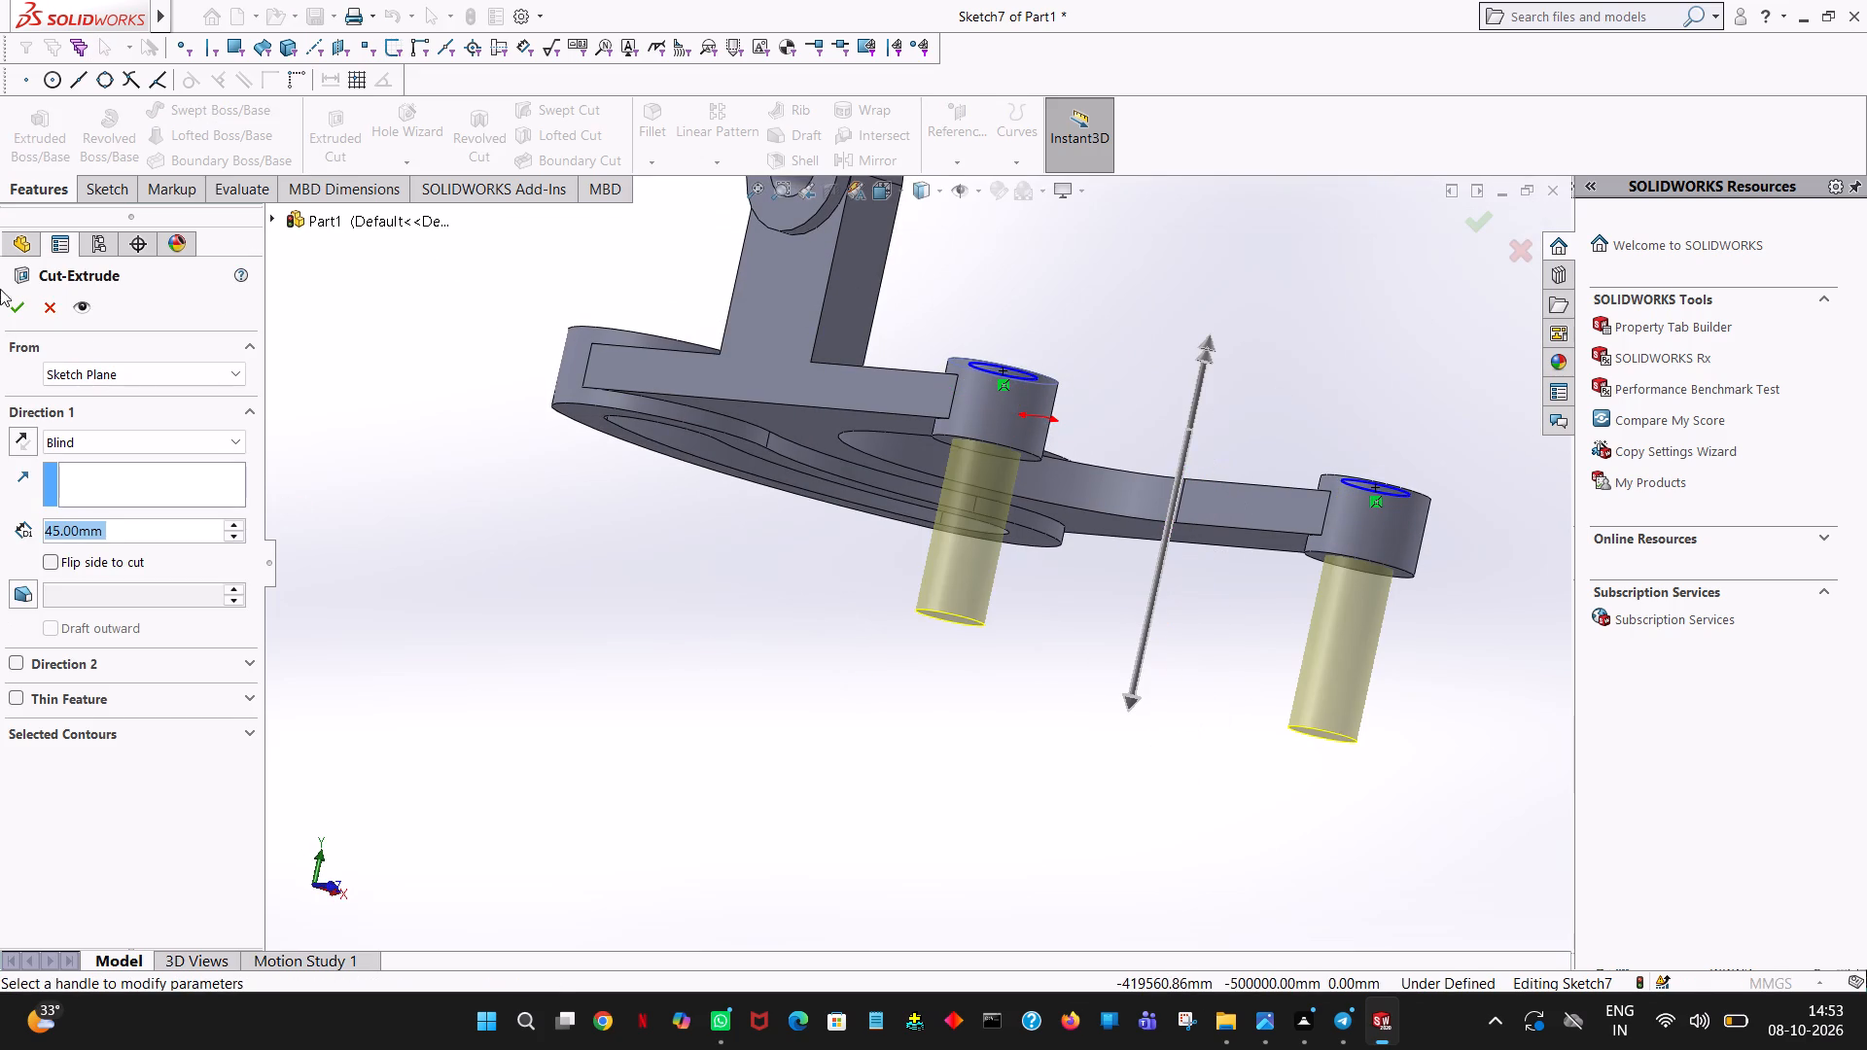
click(19, 310)
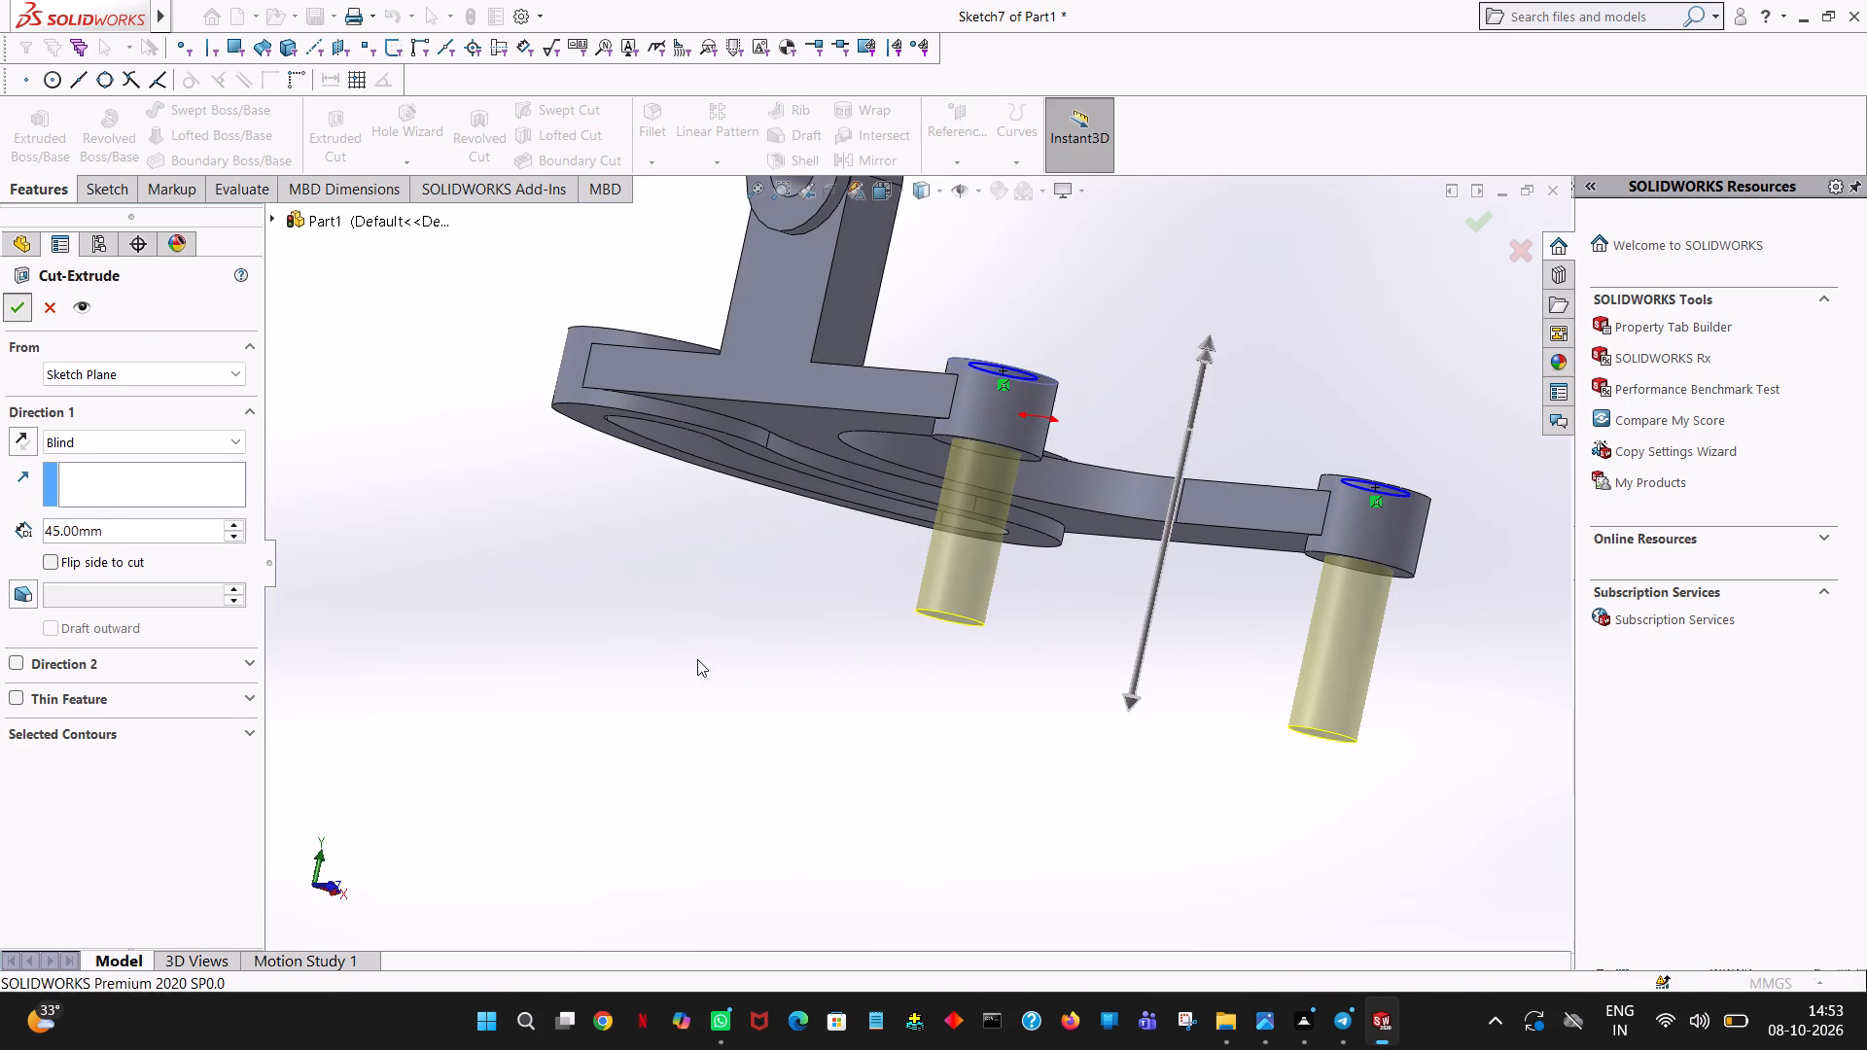
click(692, 627)
Examine the bracket from several sides, including the leg-end holes, the lug and the slotted end.
scroll(1161, 354, down, 6)
scroll(1097, 367, up, 9)
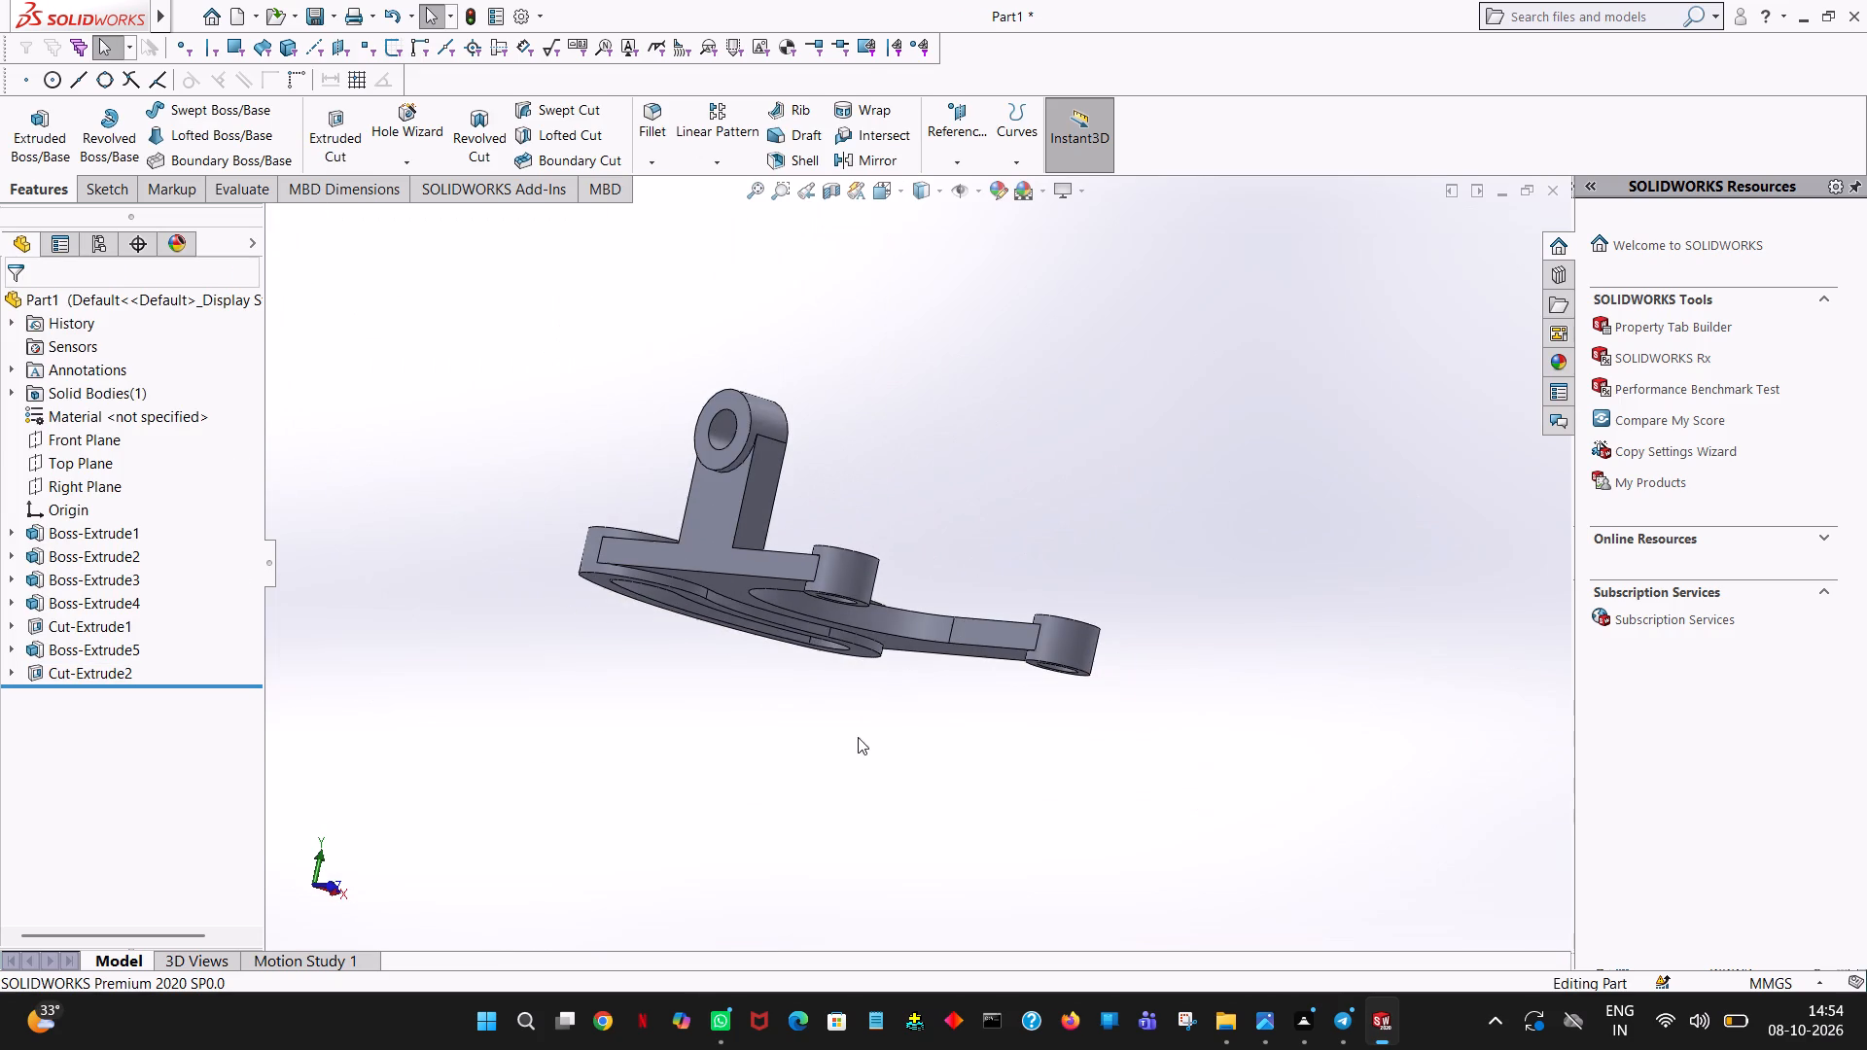
middle_drag(891, 611, 751, 977)
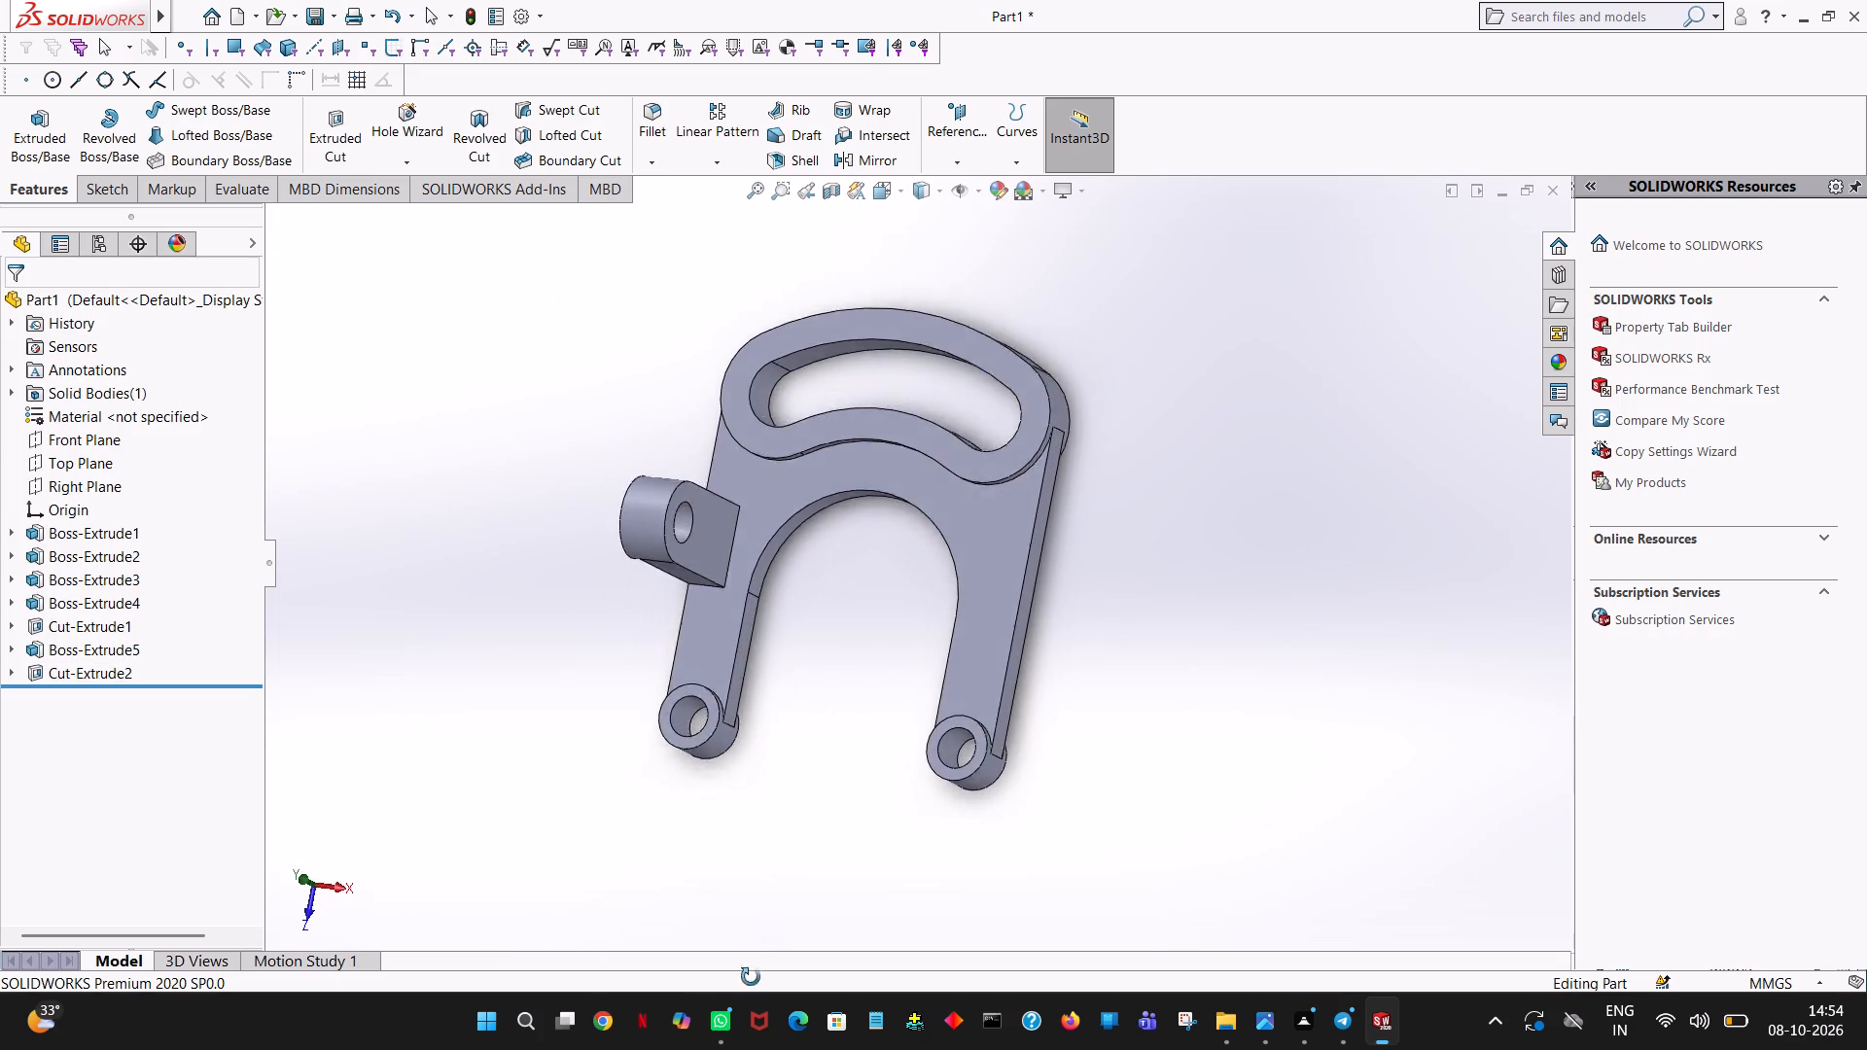
middle_drag(751, 977, 777, 856)
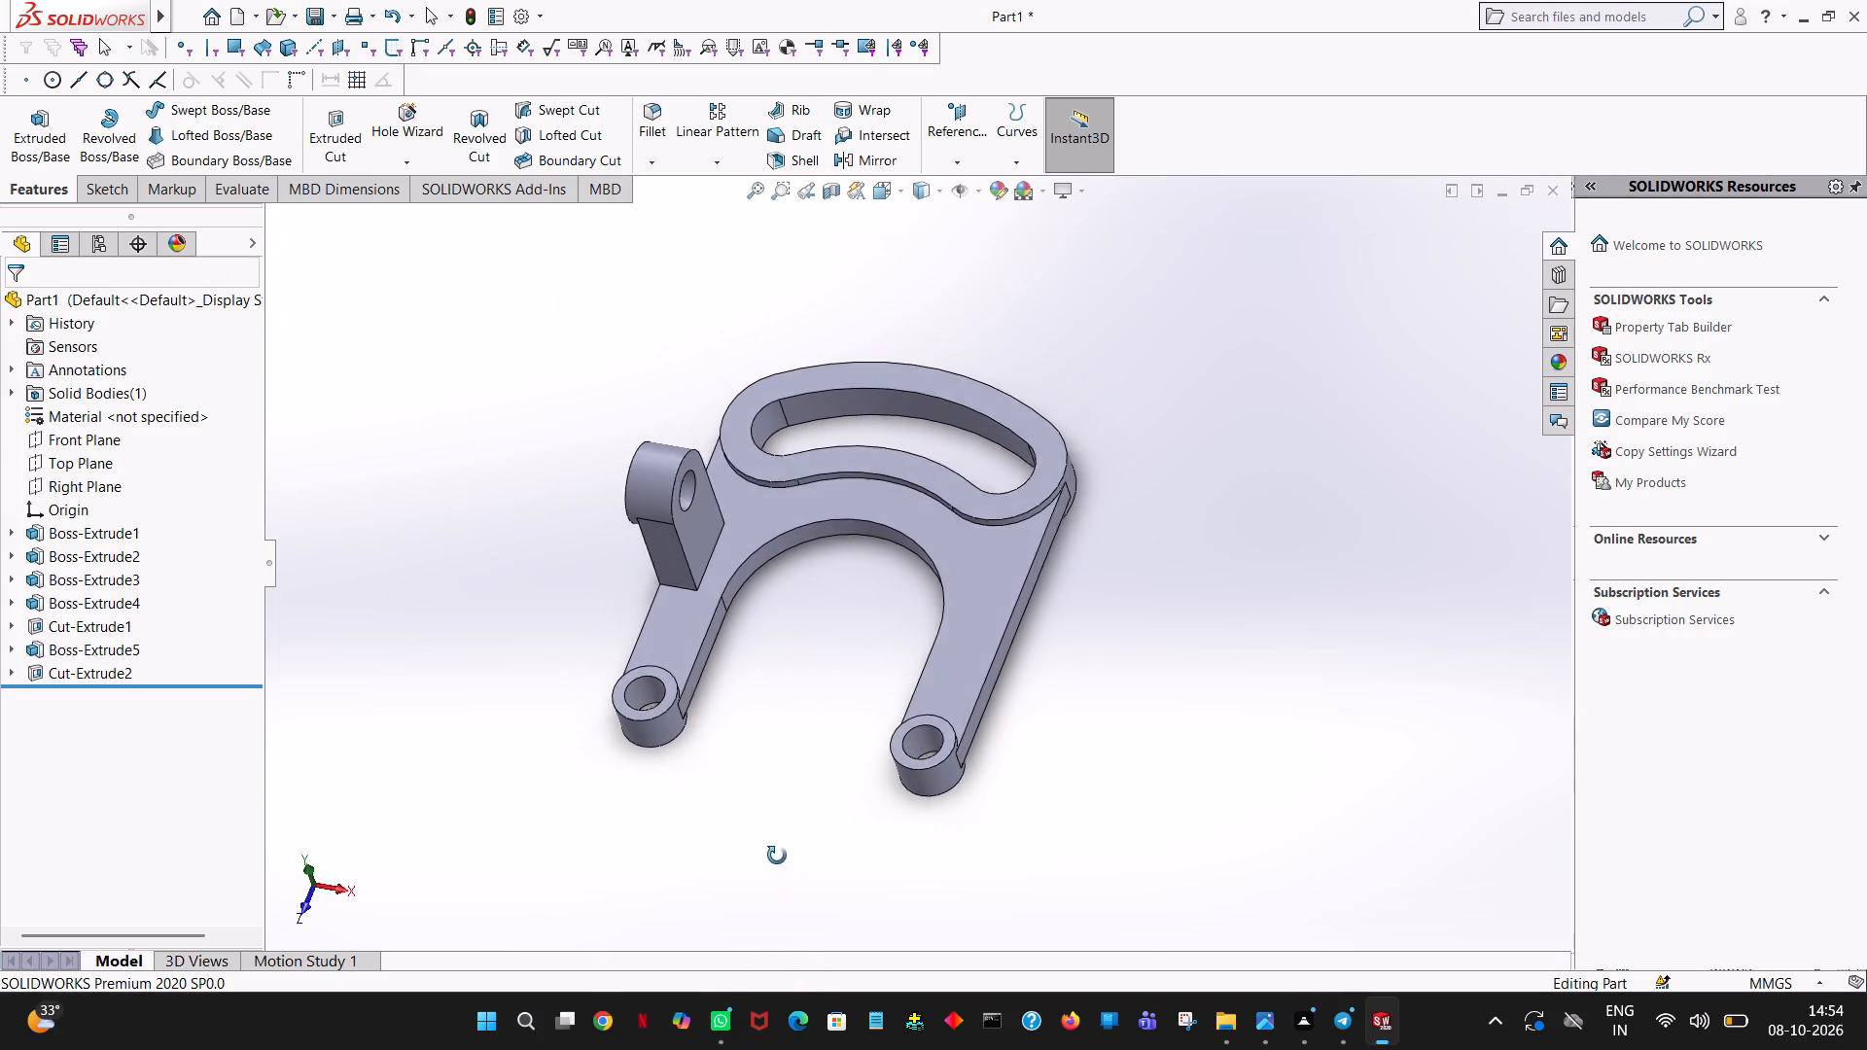
middle_drag(777, 856, 820, 664)
middle_drag(899, 604, 1150, 770)
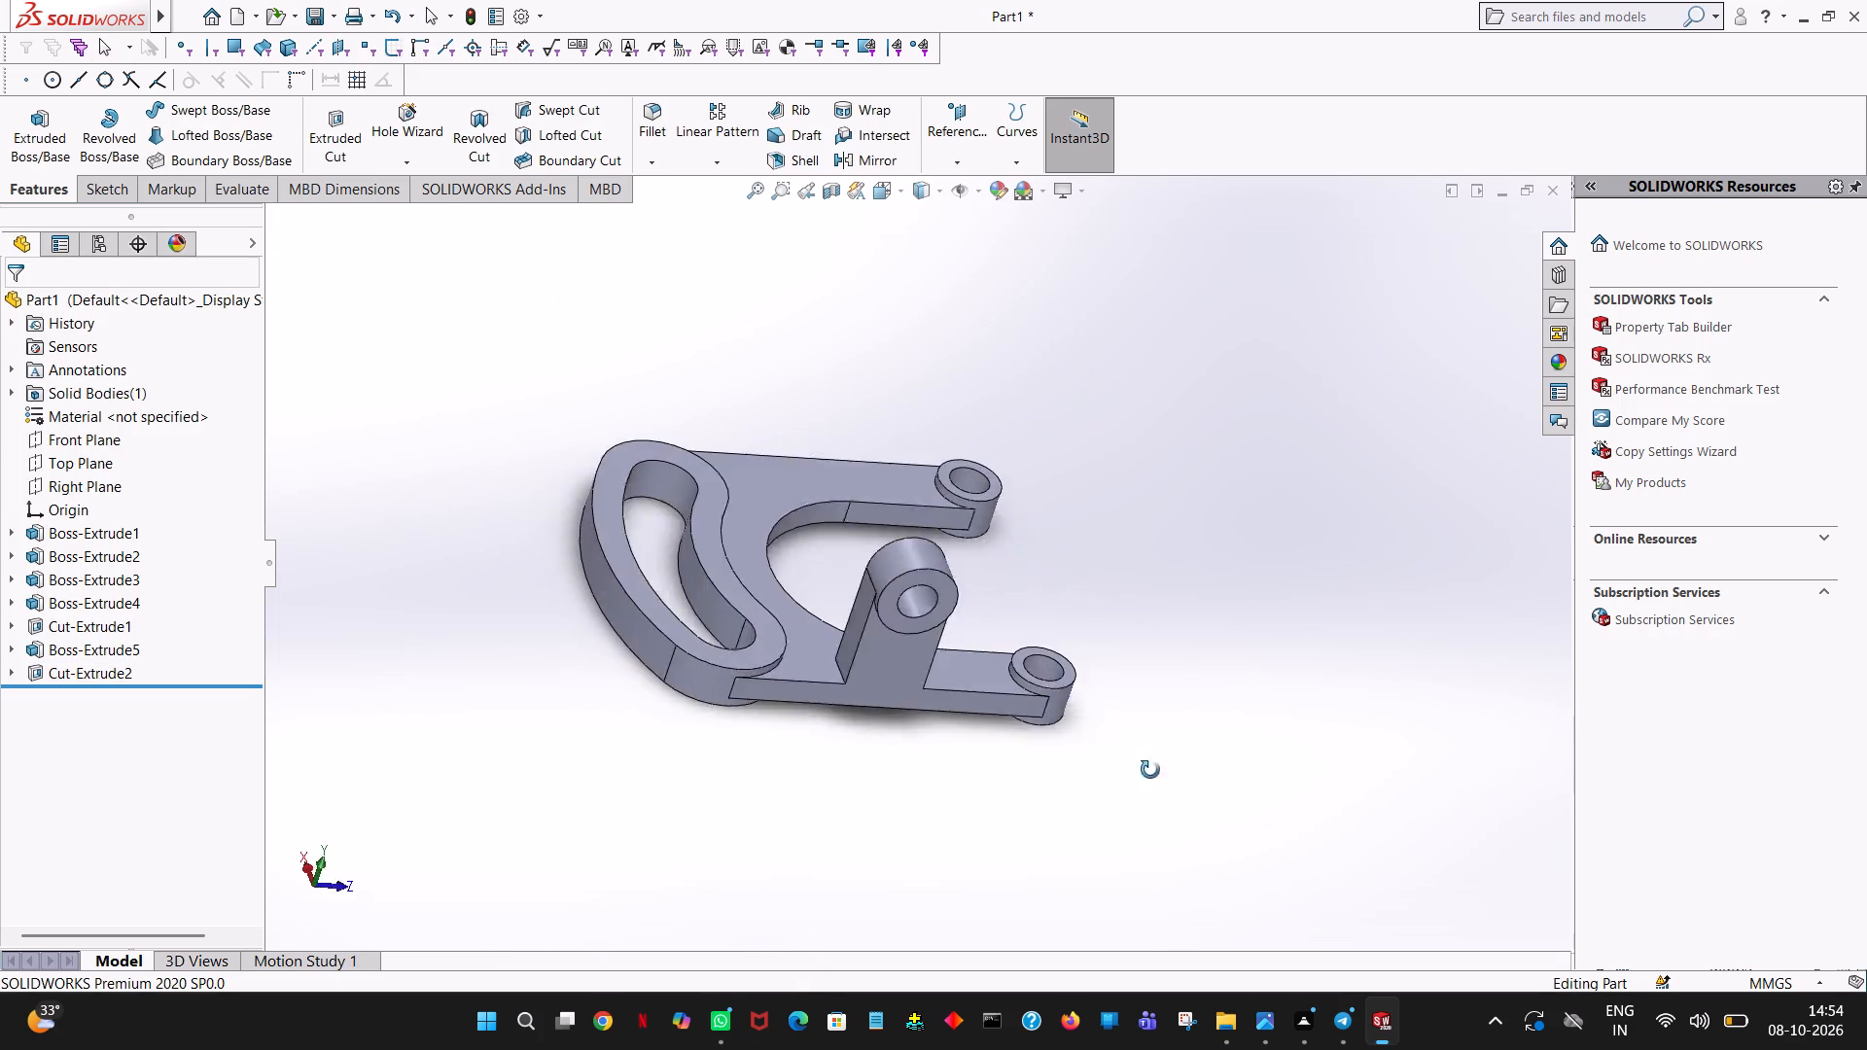
middle_drag(1150, 770, 837, 722)
scroll(963, 919, up, 1)
middle_drag(1226, 681, 1207, 636)
middle_drag(1355, 461, 1539, 582)
scroll(1268, 575, up, 1)
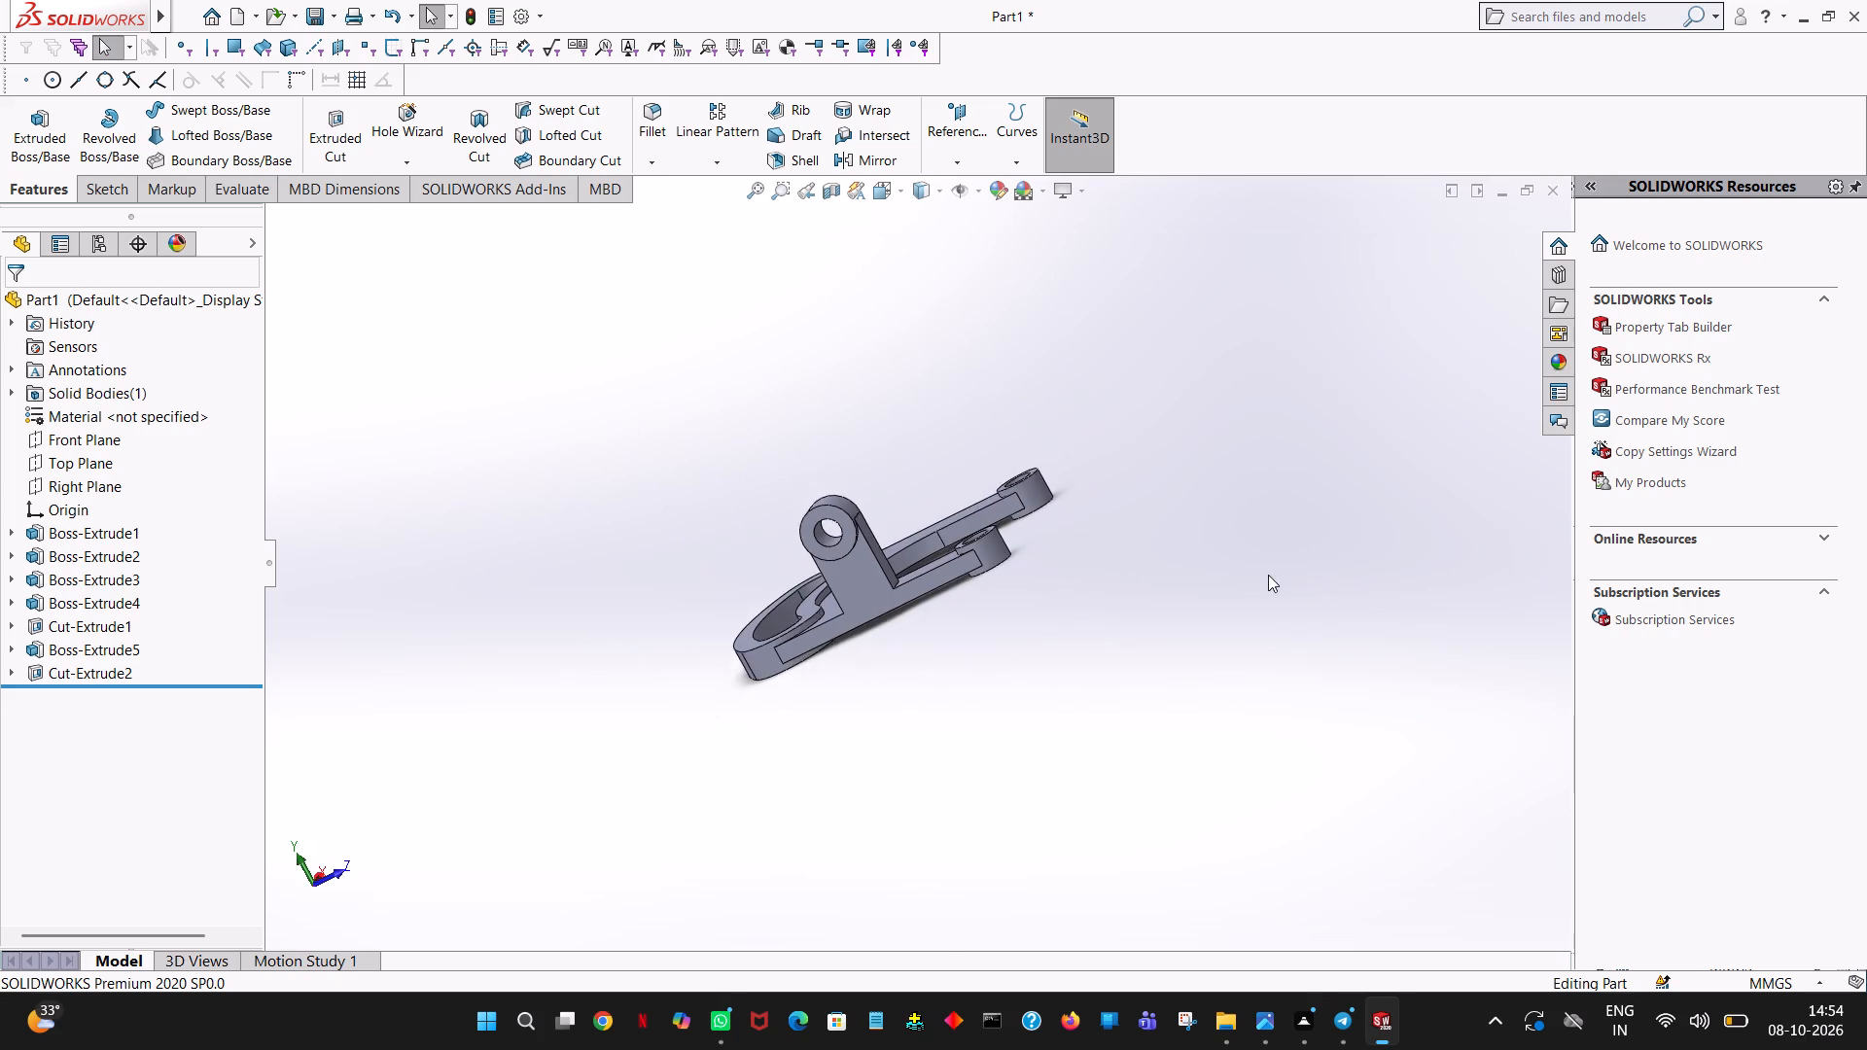
middle_drag(1268, 572, 1300, 562)
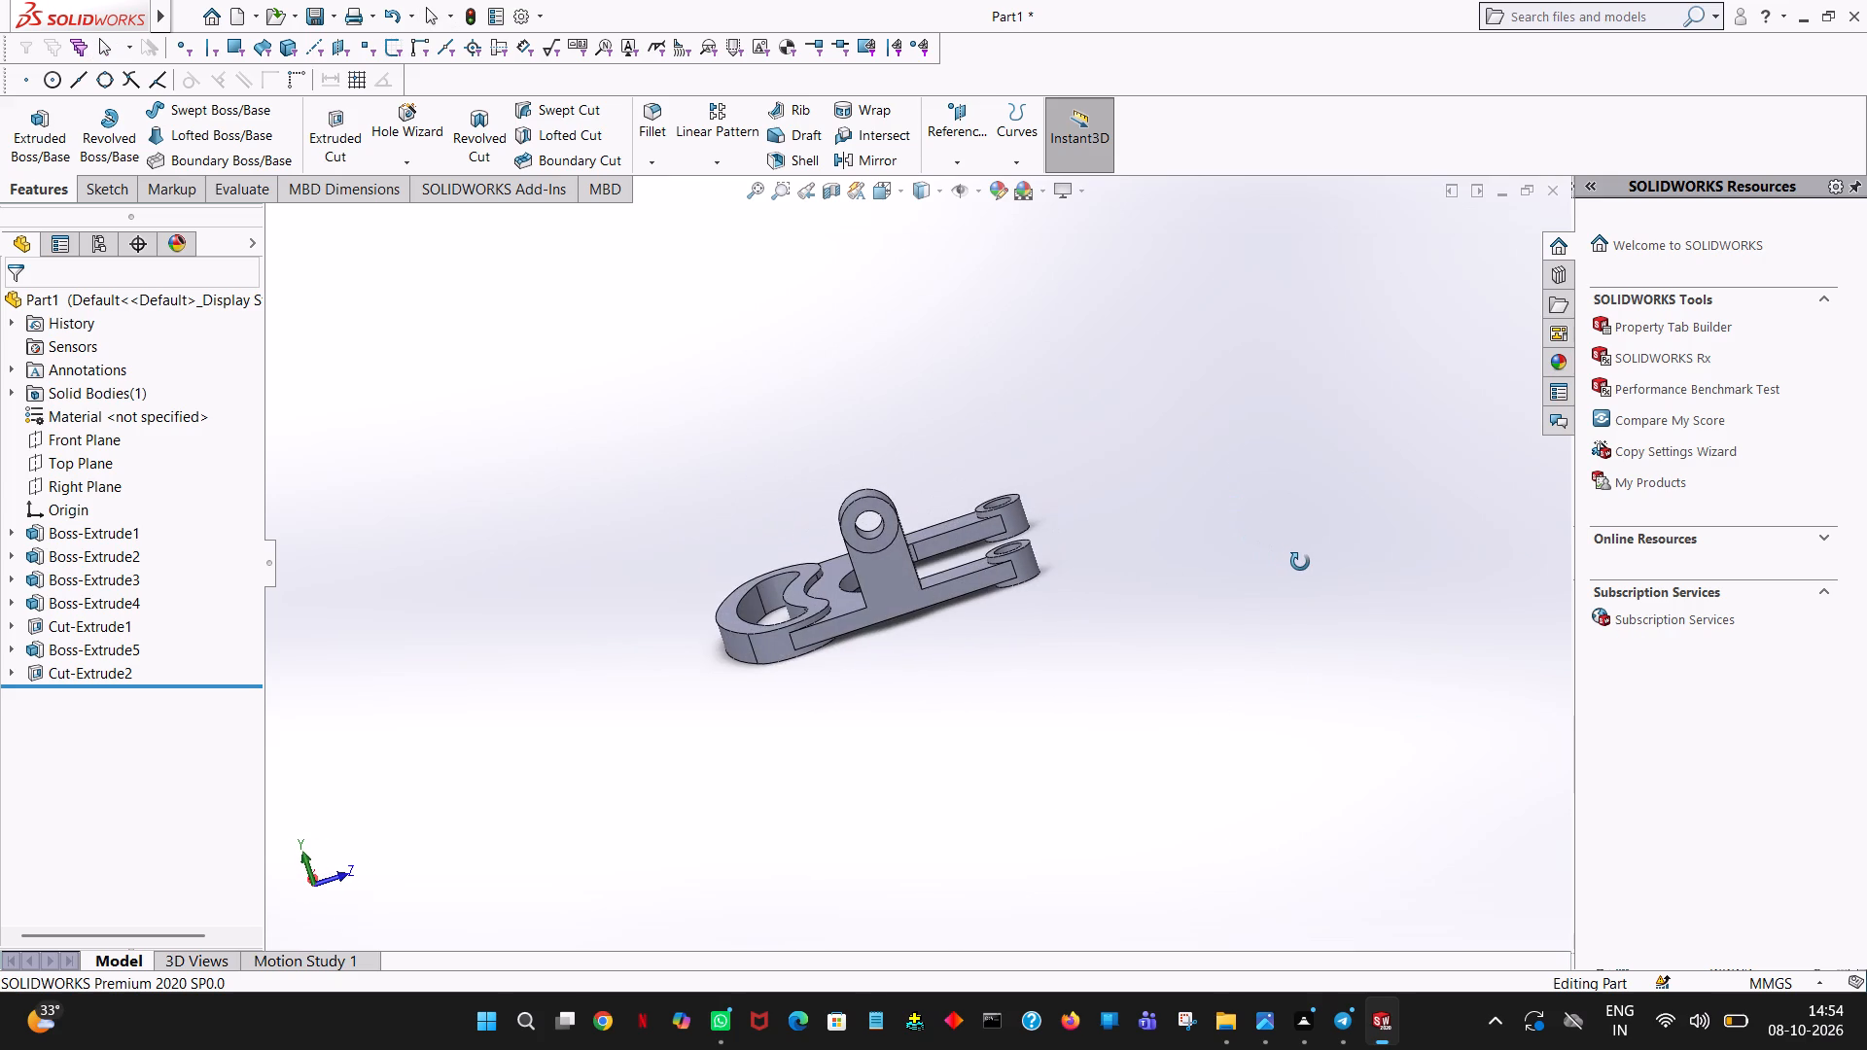
middle_drag(1300, 562, 1300, 549)
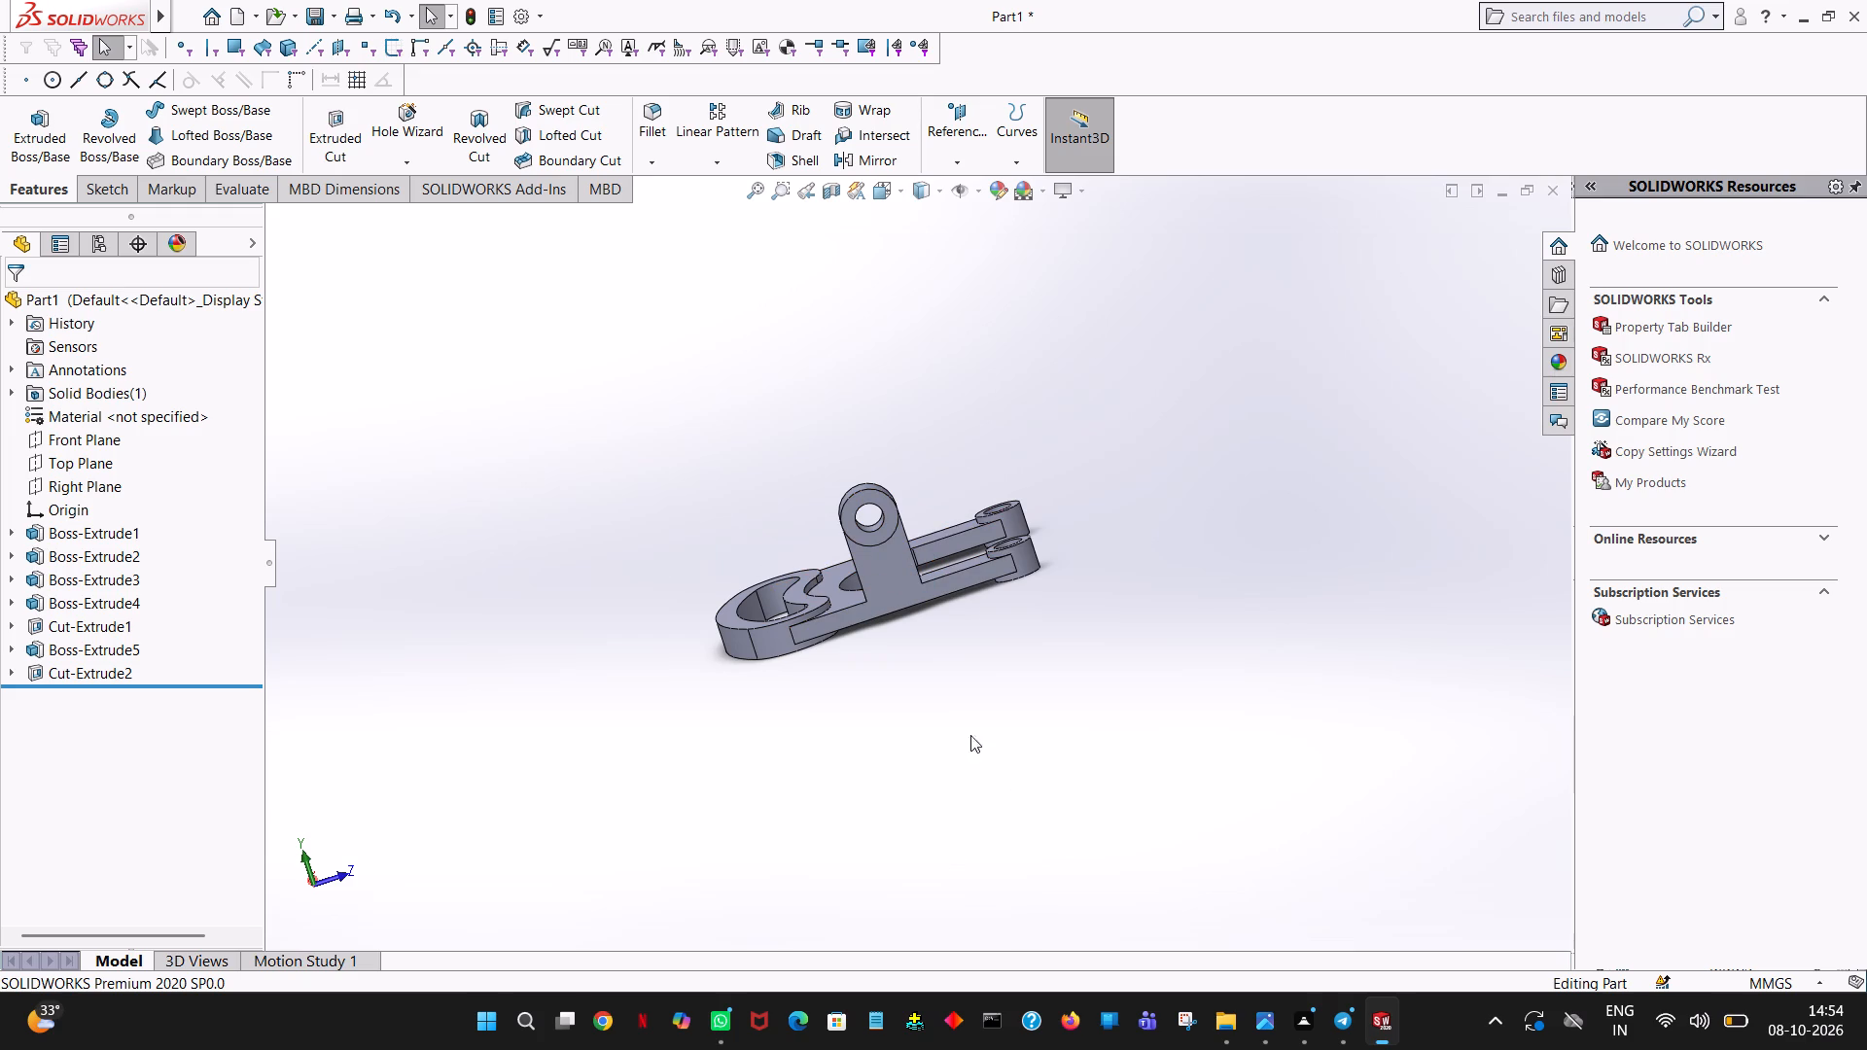
Apply a 3 mm constant-size fillet to the lug's outer vertical edge on the side facing the leg-end boss.
scroll(966, 550, down, 5)
click(634, 116)
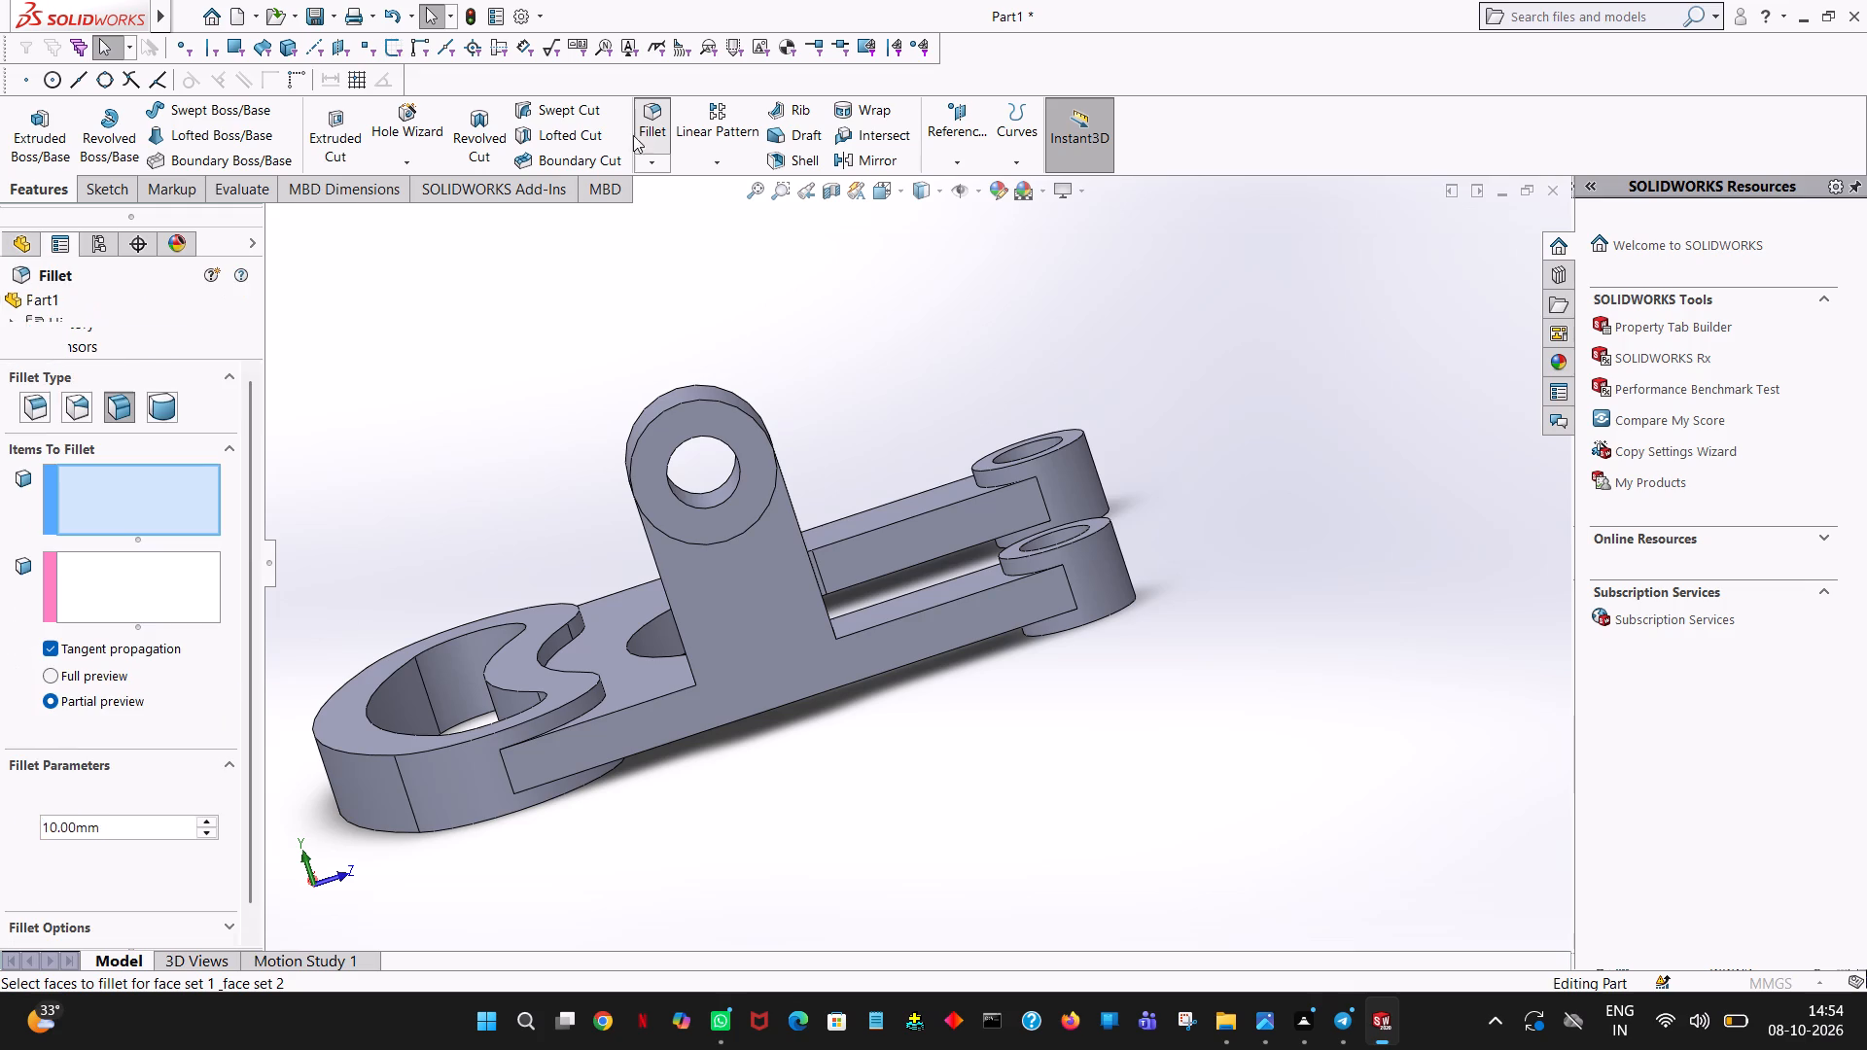
key(3)
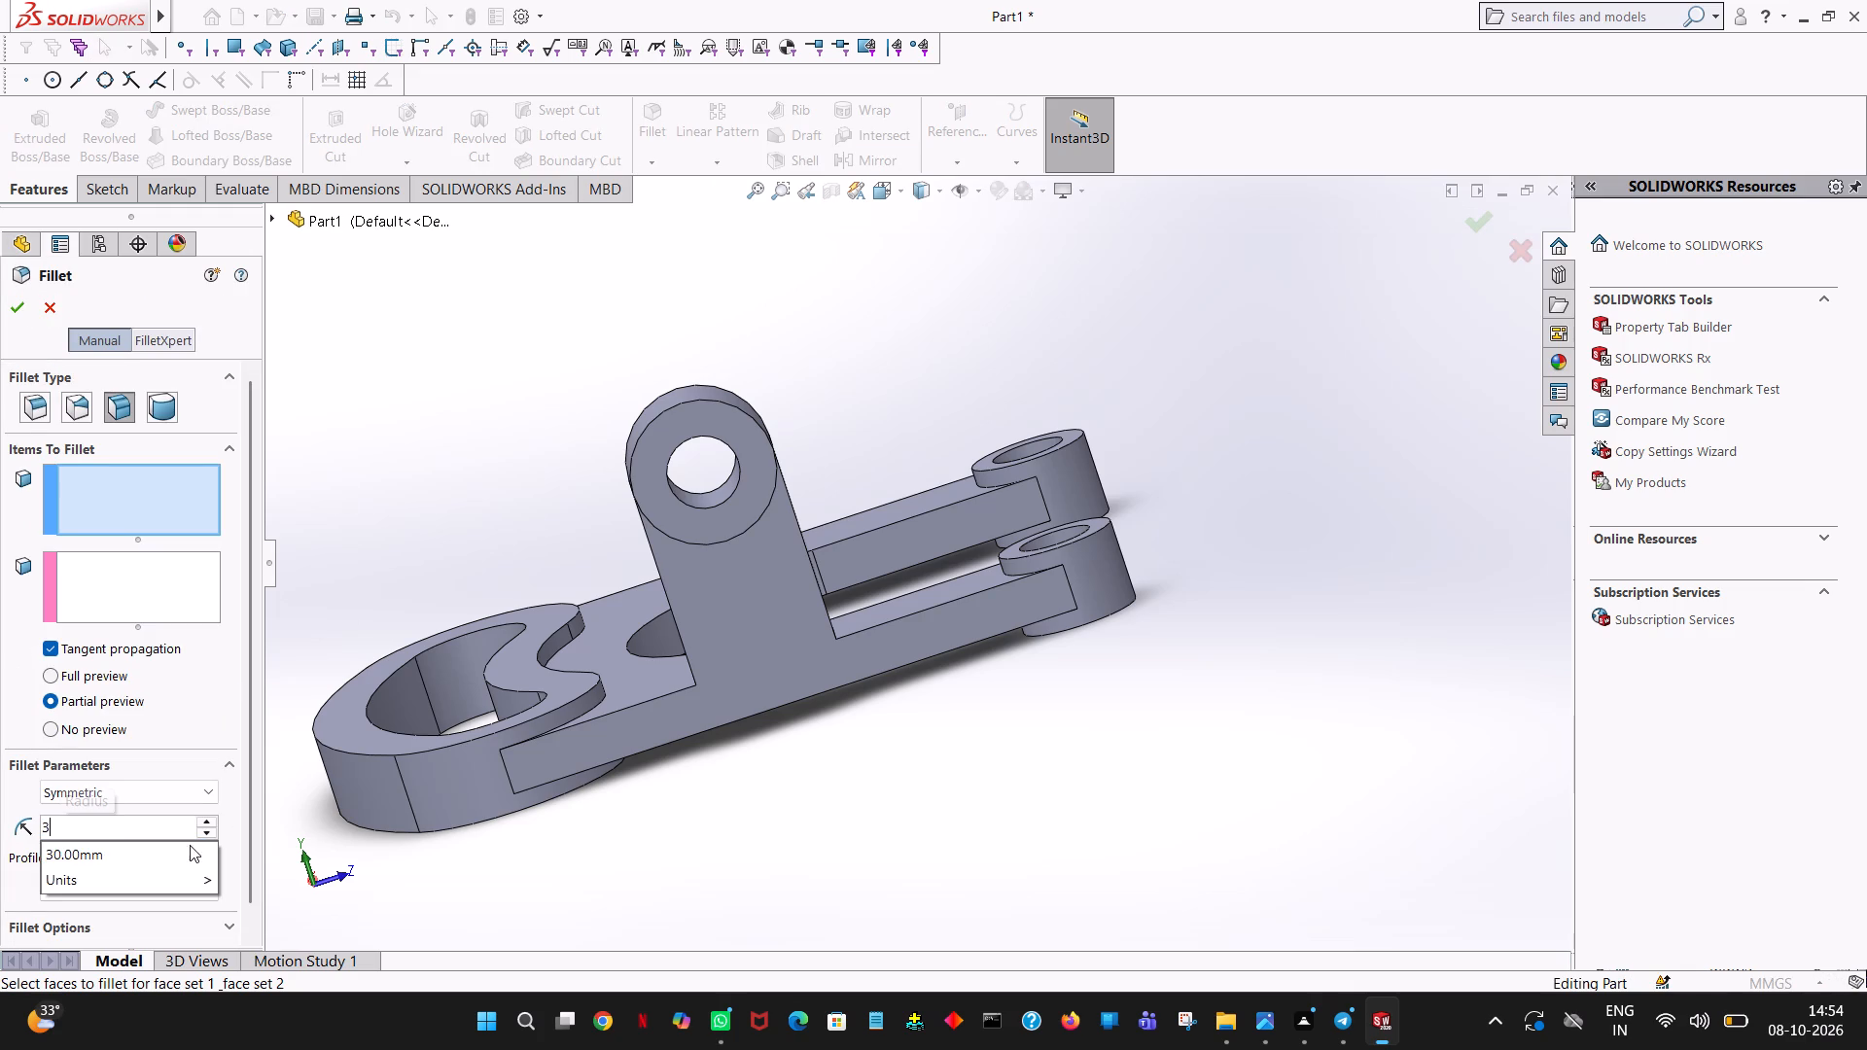
click(391, 435)
click(7, 309)
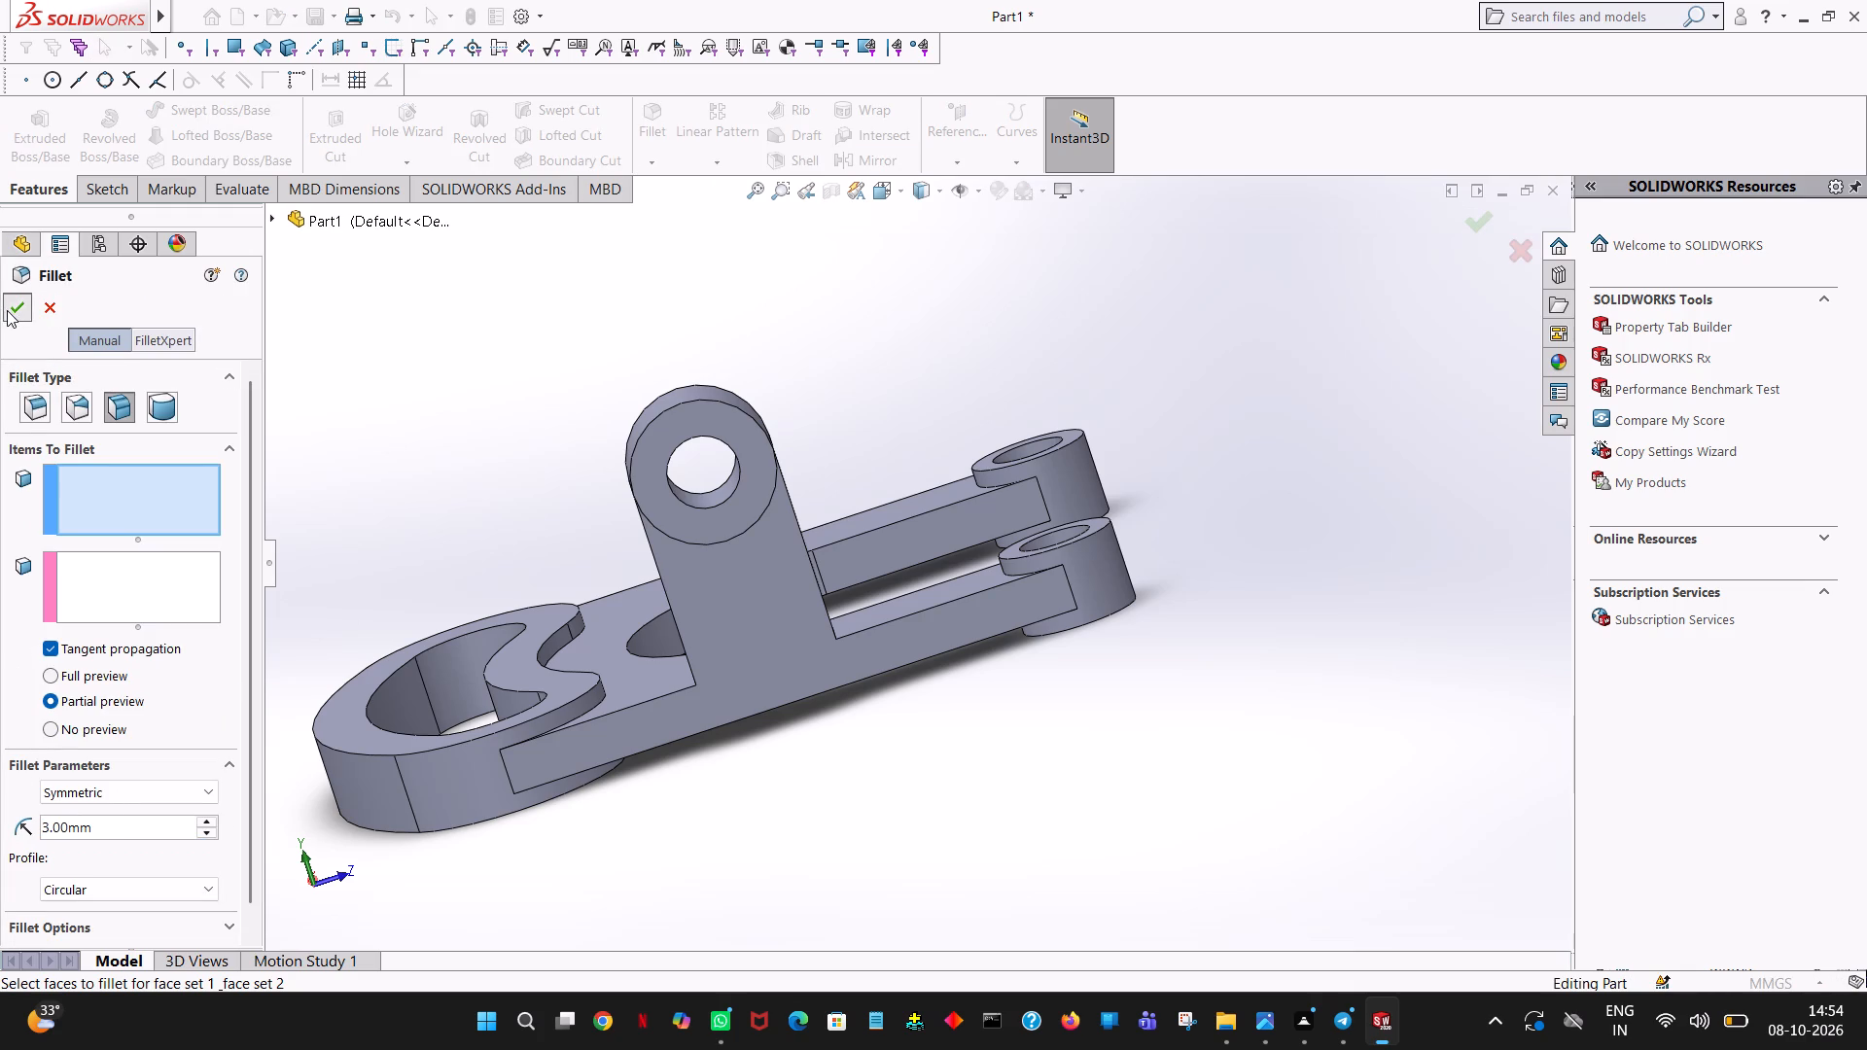
click(43, 405)
middle_drag(744, 728, 713, 753)
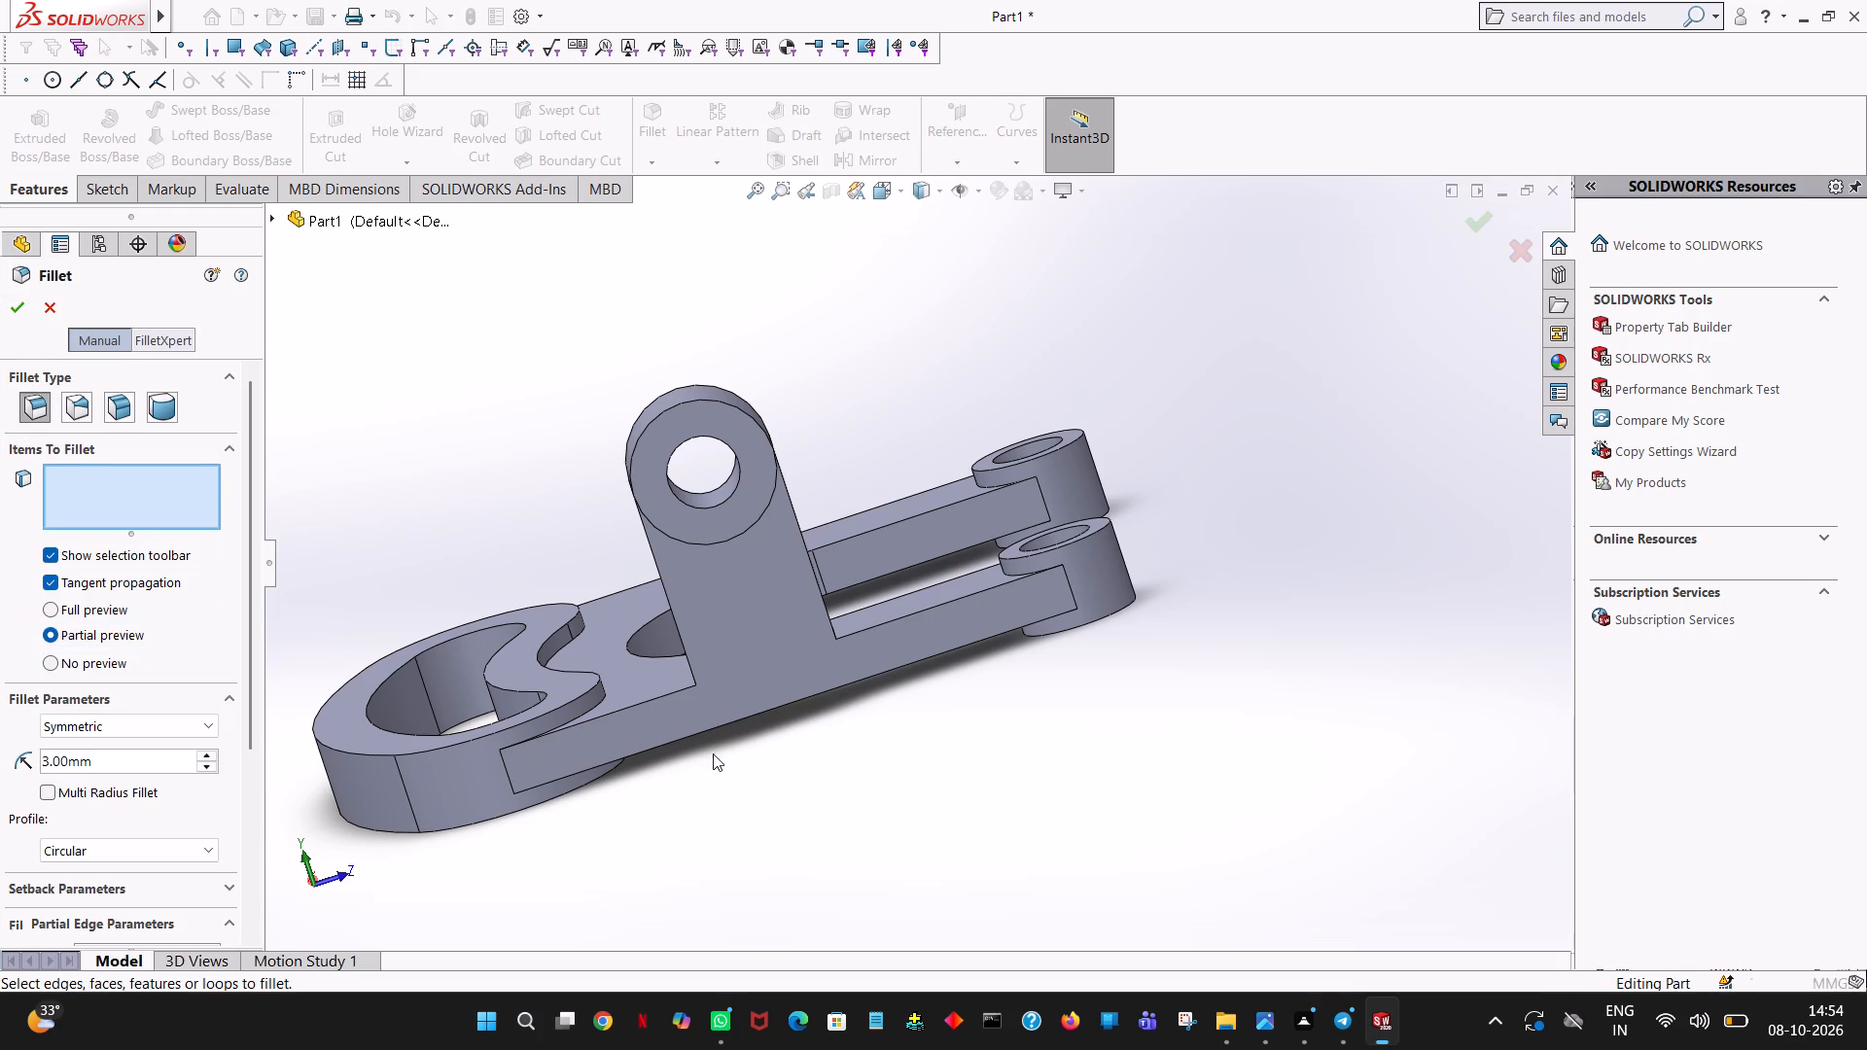
middle_drag(713, 753, 671, 774)
scroll(698, 760, up, 1)
scroll(705, 645, down, 4)
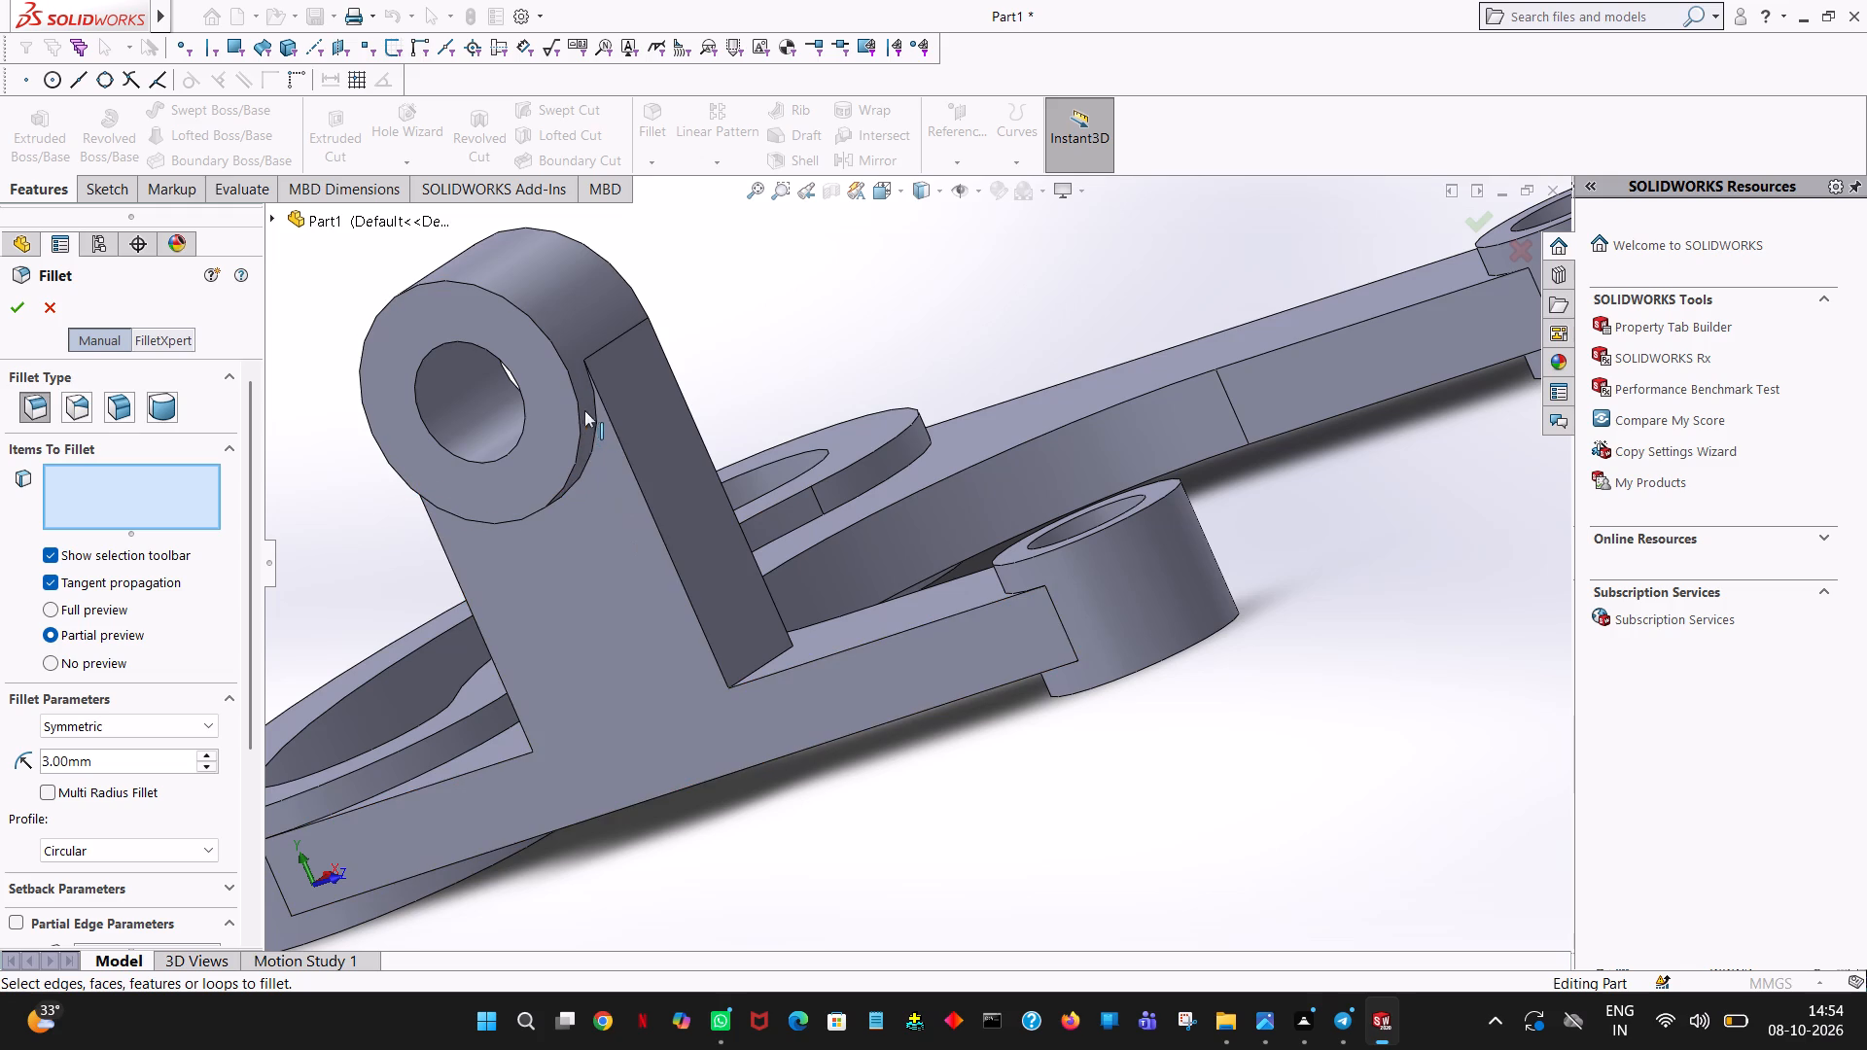
click(631, 471)
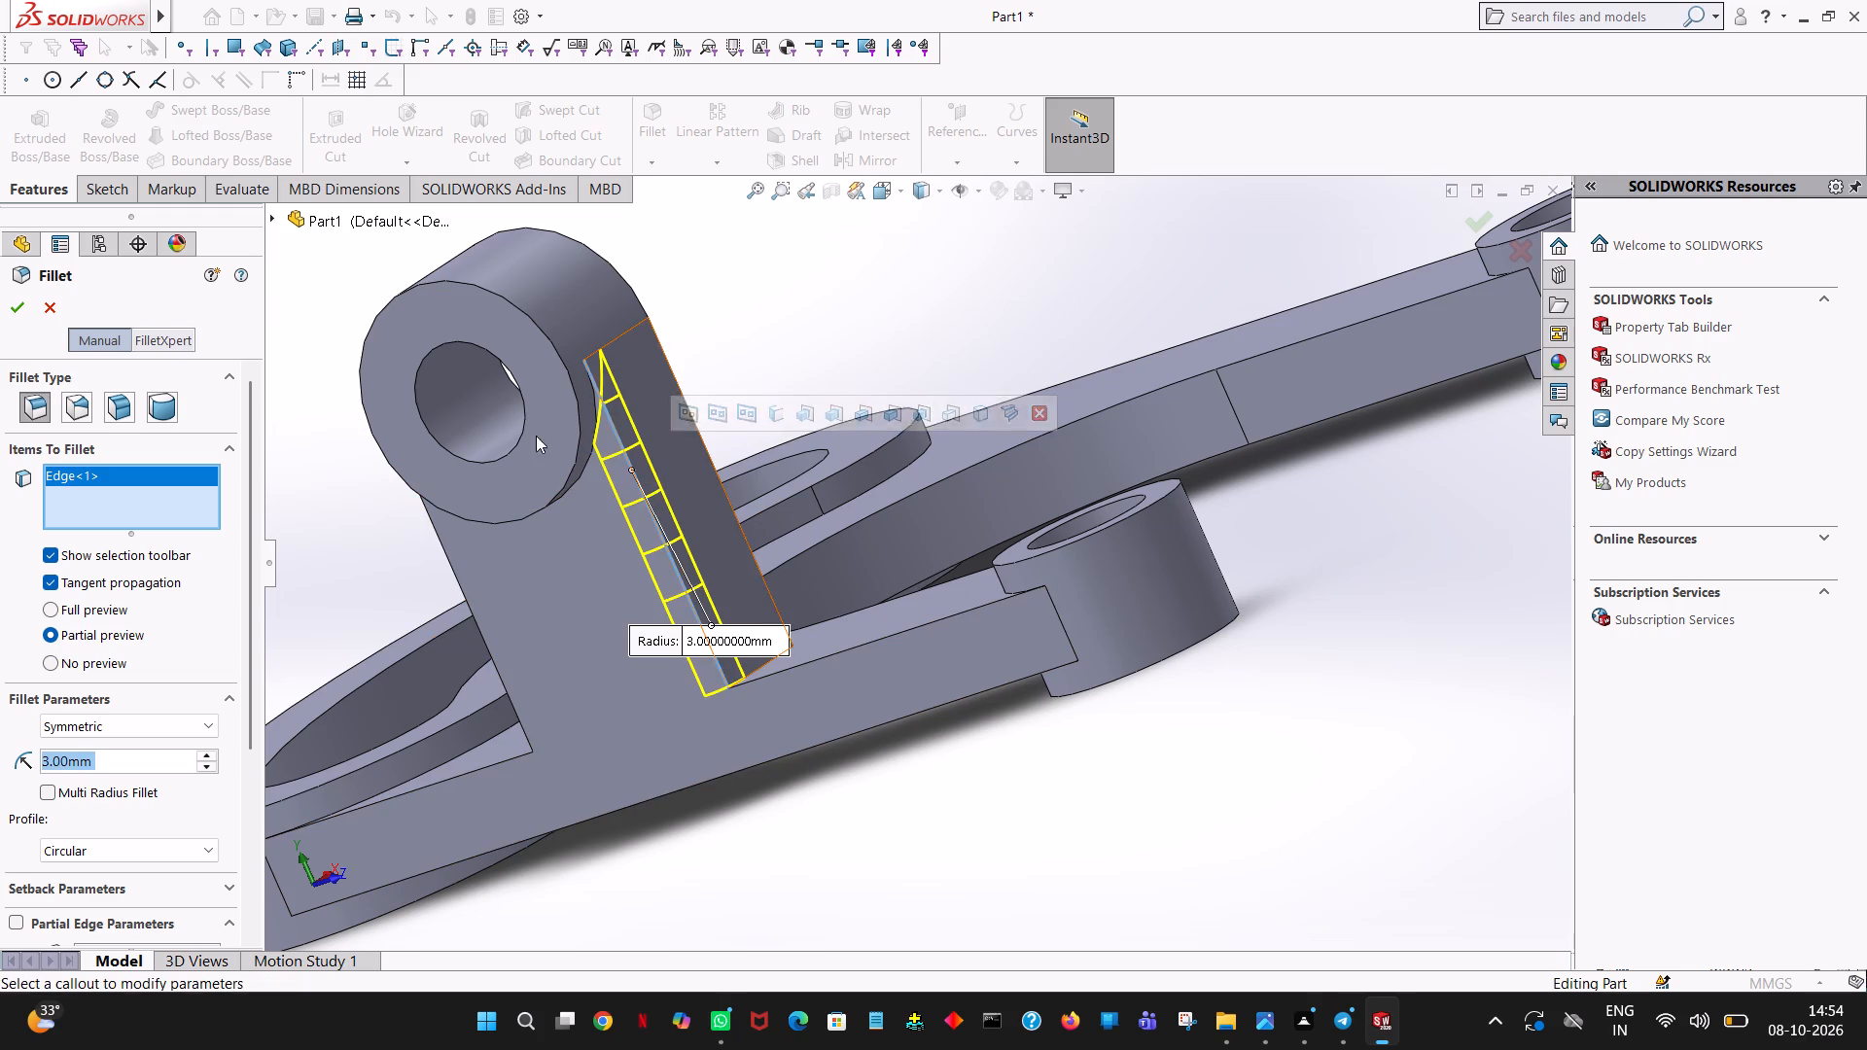
click(8, 309)
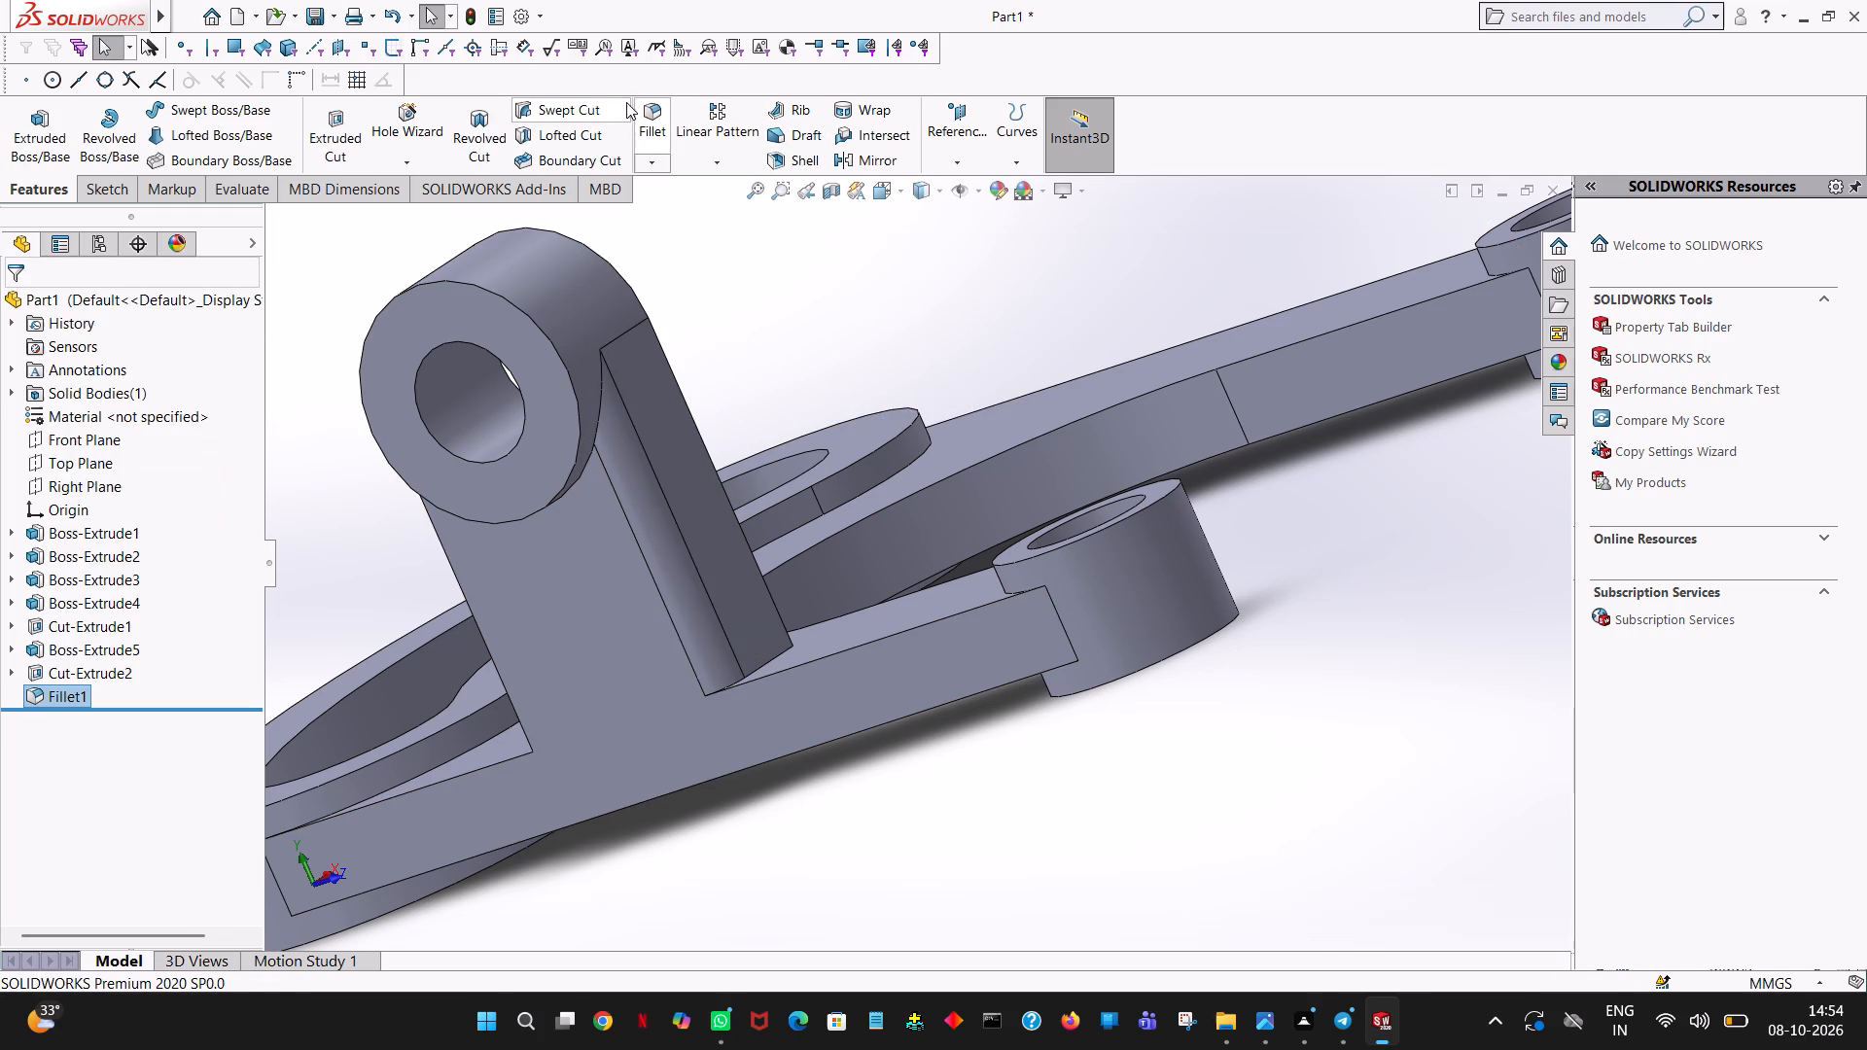
Fillet the lug's inner-face edge with a 3 mm radius, using tangent propagation around its rounded top.
click(639, 115)
middle_drag(843, 419, 720, 524)
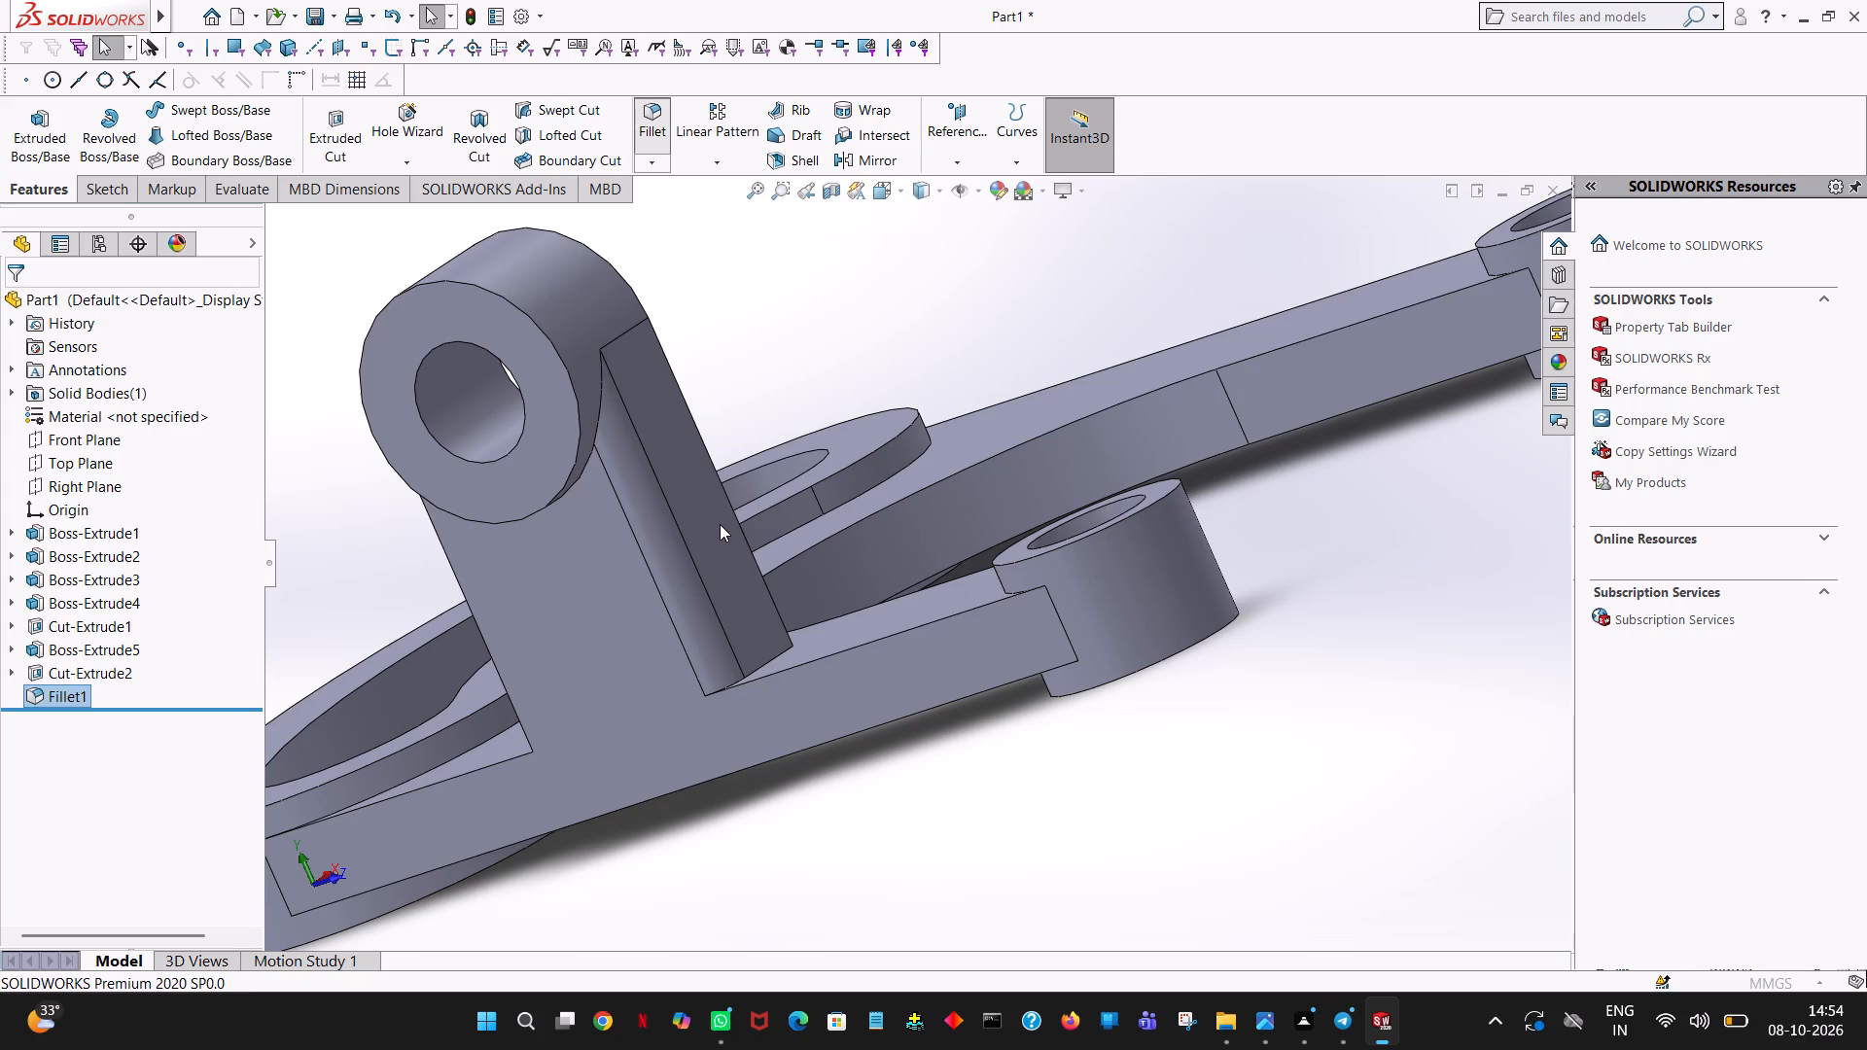
middle_drag(720, 524, 606, 540)
scroll(536, 491, down, 6)
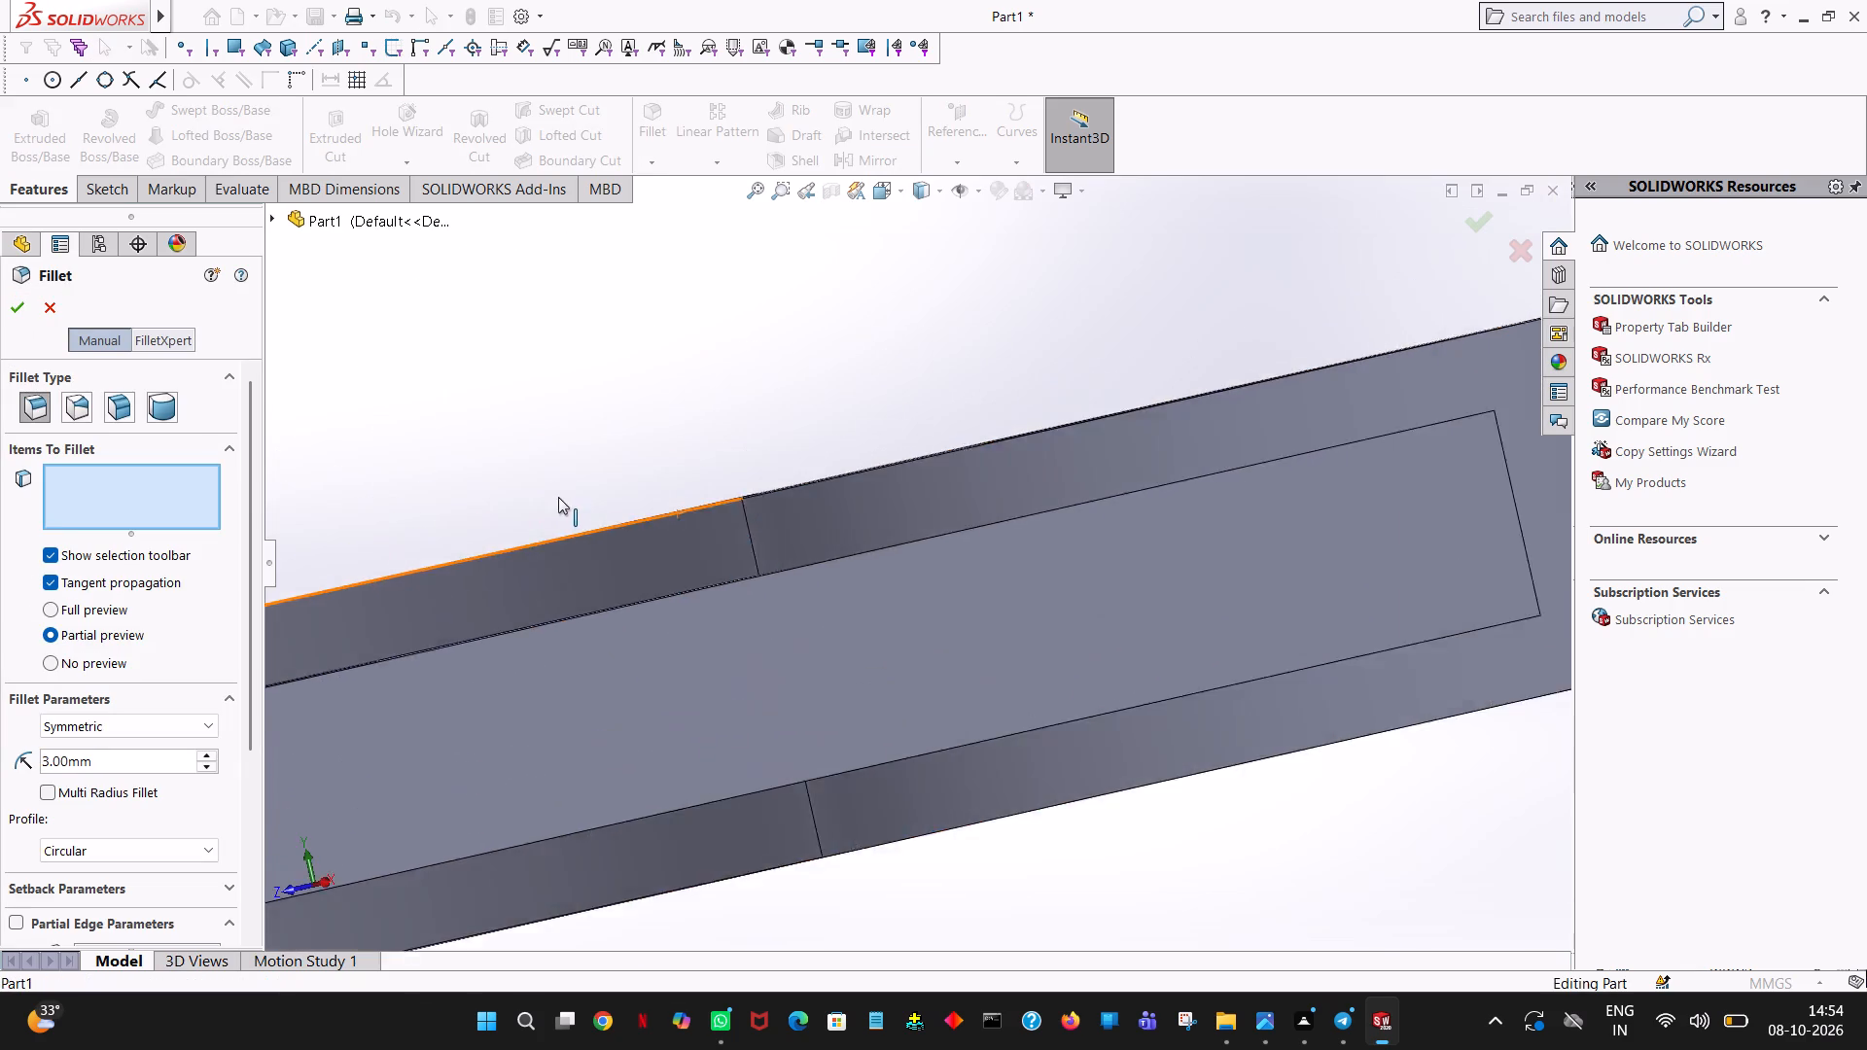
scroll(558, 497, down, 1)
scroll(562, 497, up, 10)
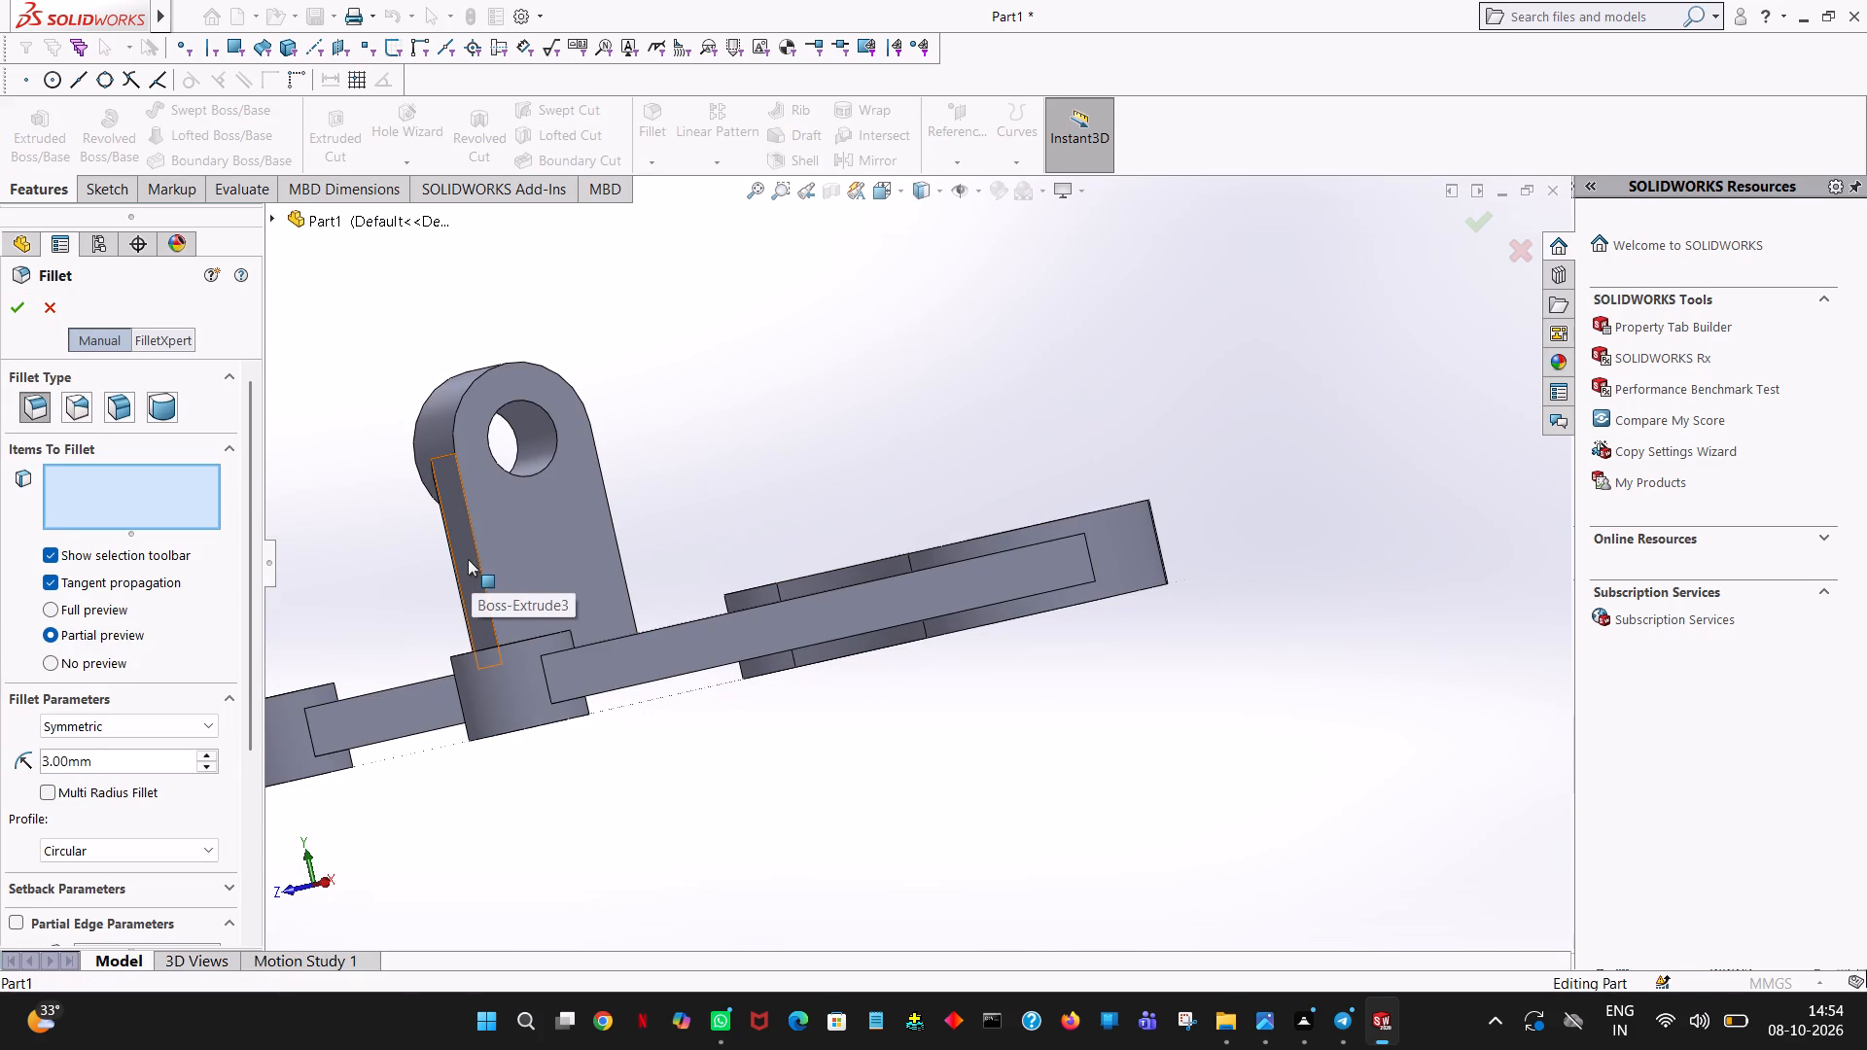
click(488, 589)
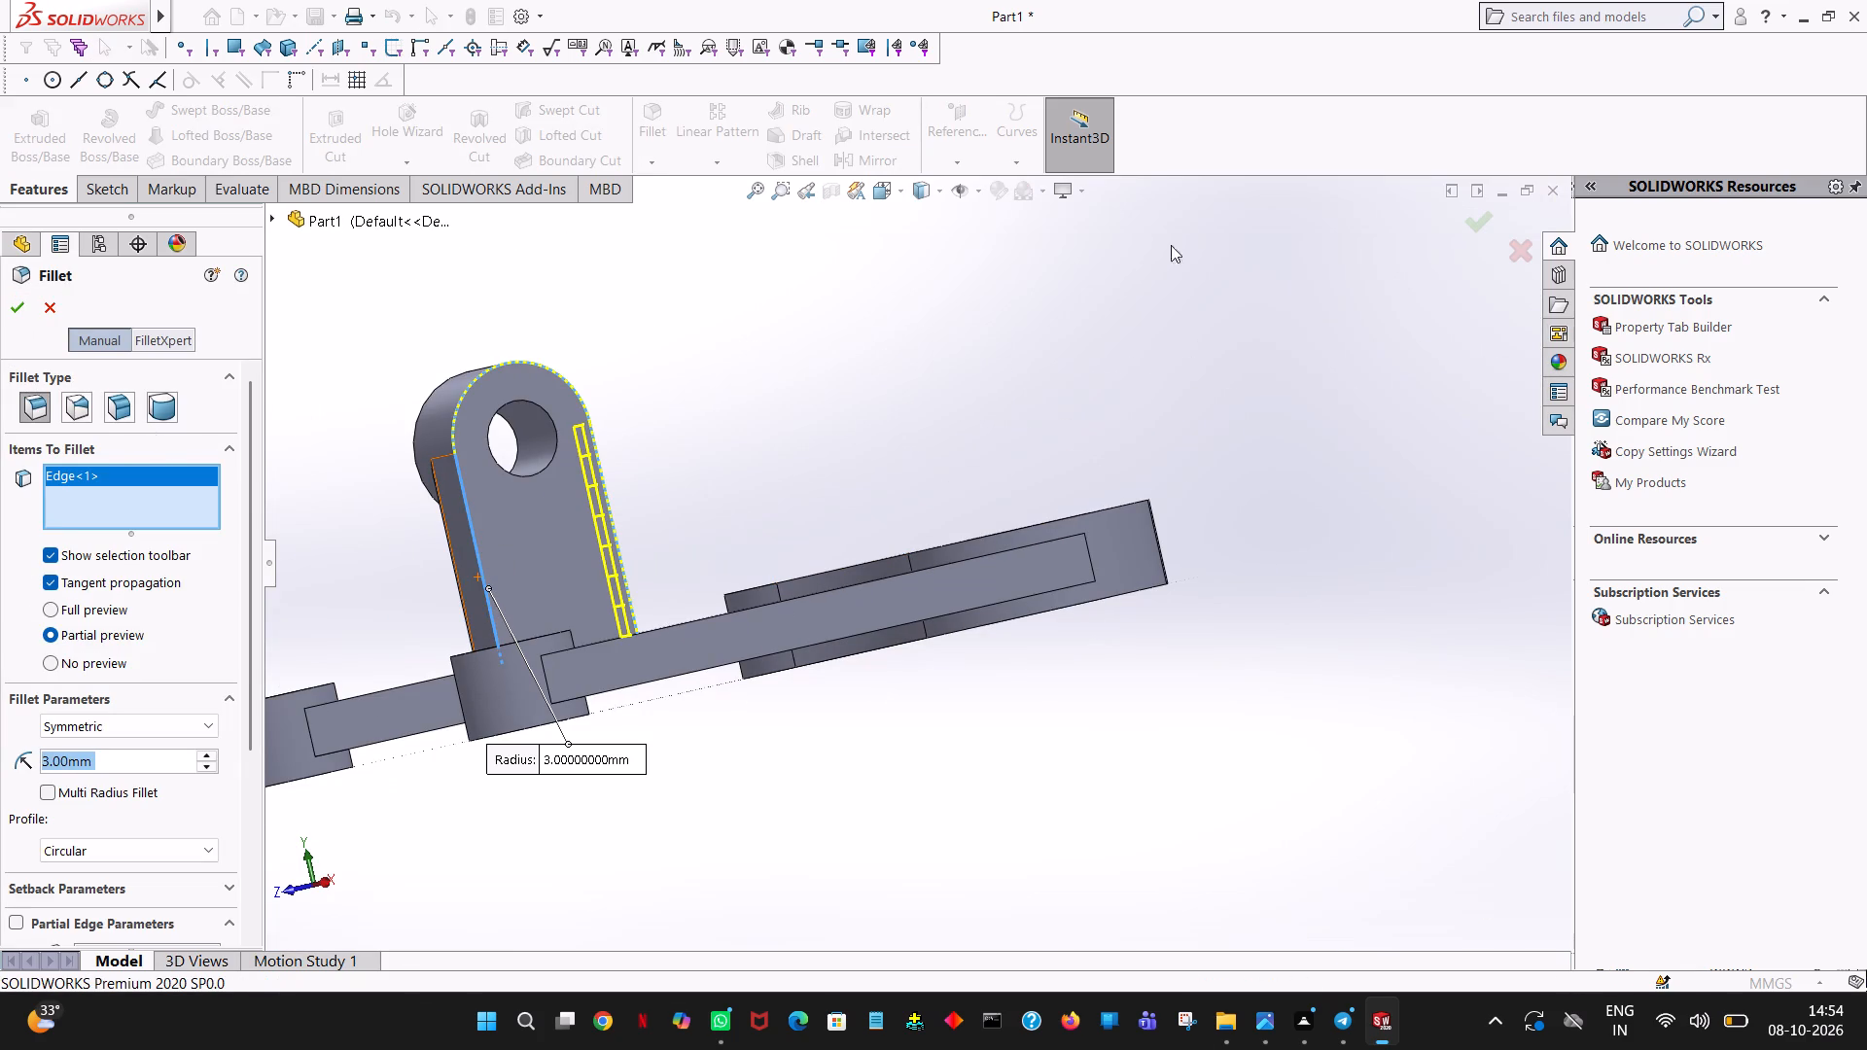
click(10, 311)
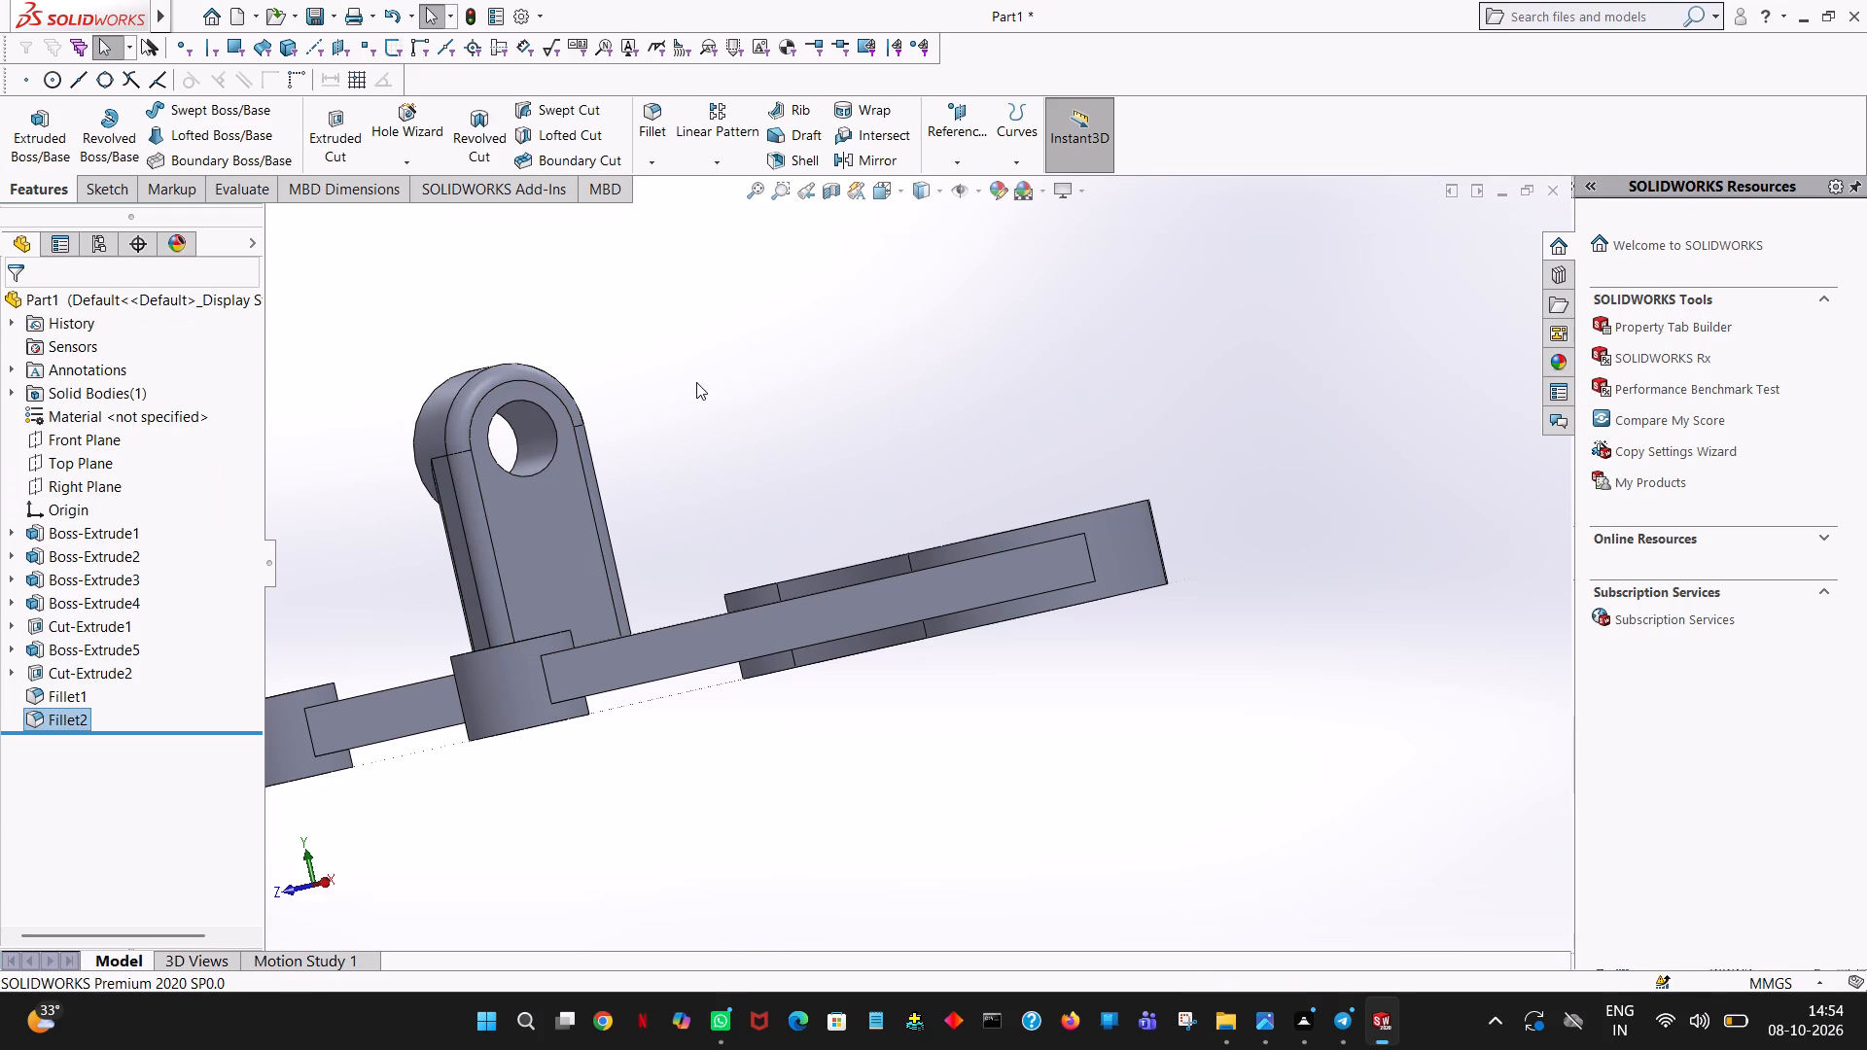
Fillet the lug's remaining outer vertical edge, on the side facing the slotted end, with a 3 mm radius.
middle_drag(696, 382, 397, 489)
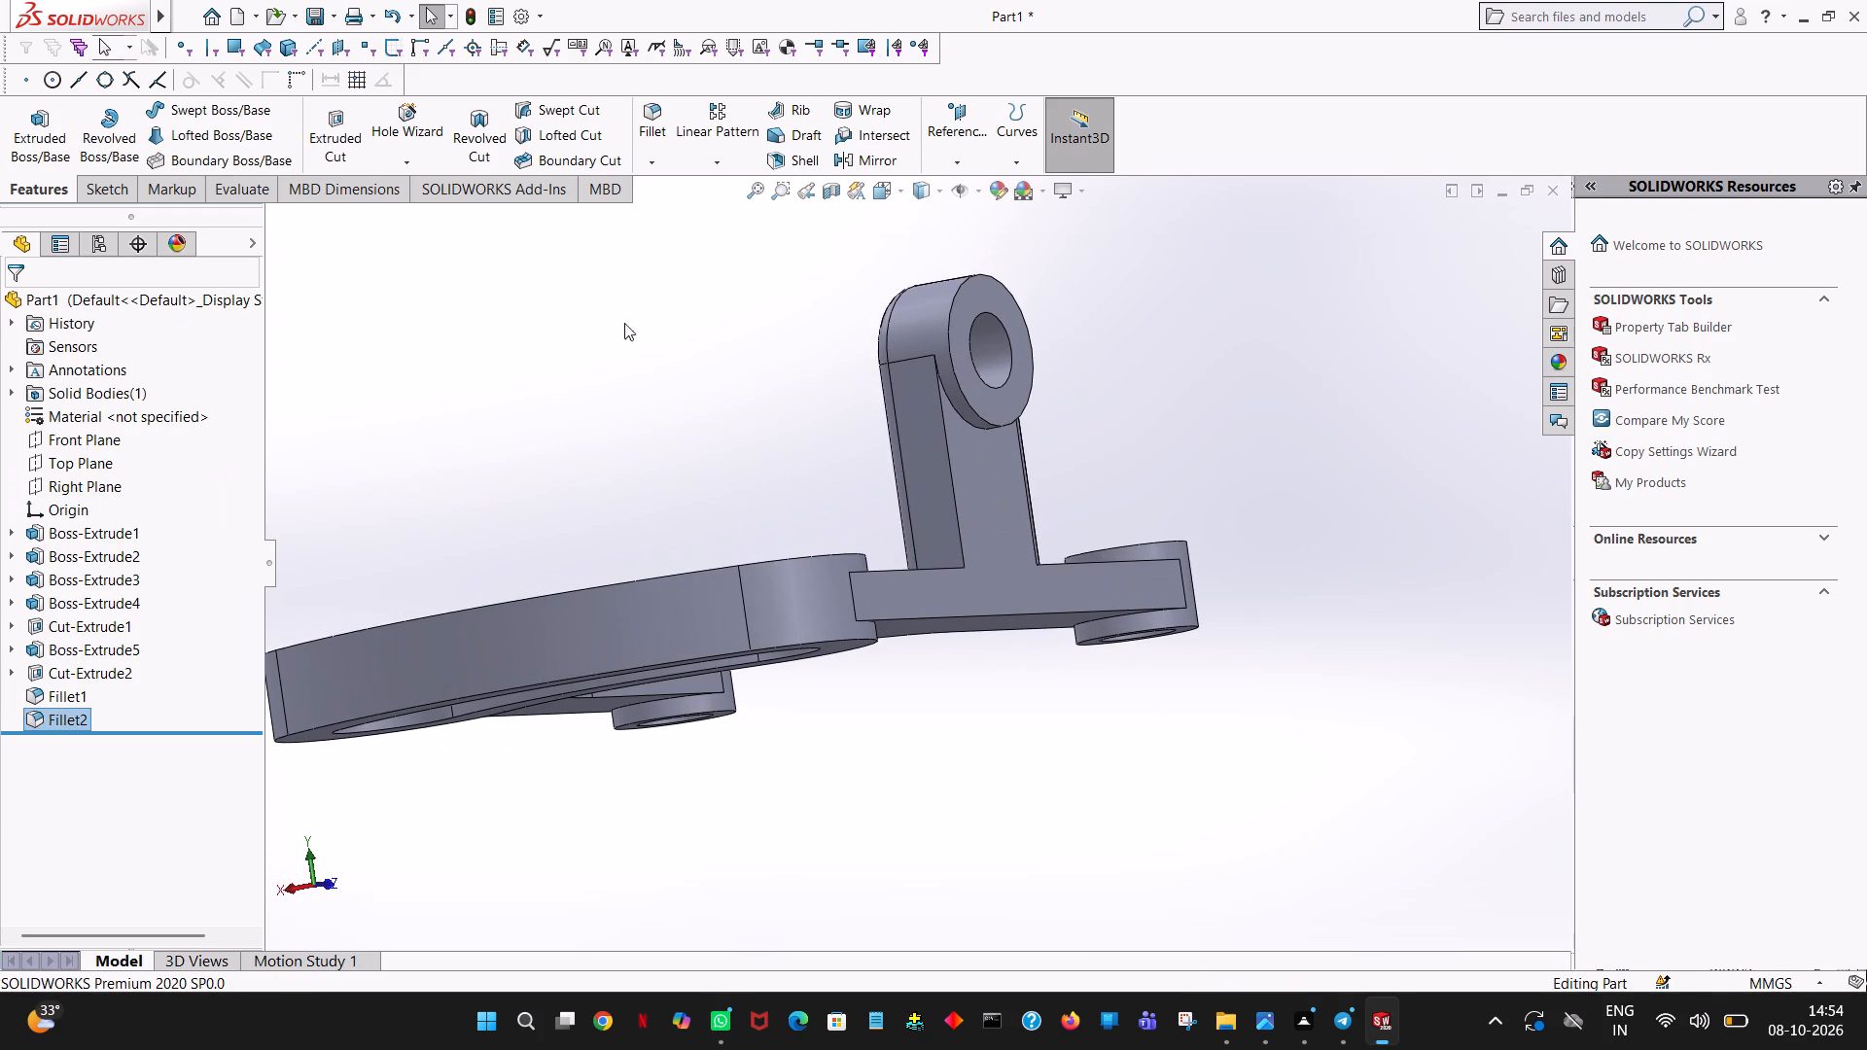
click(654, 122)
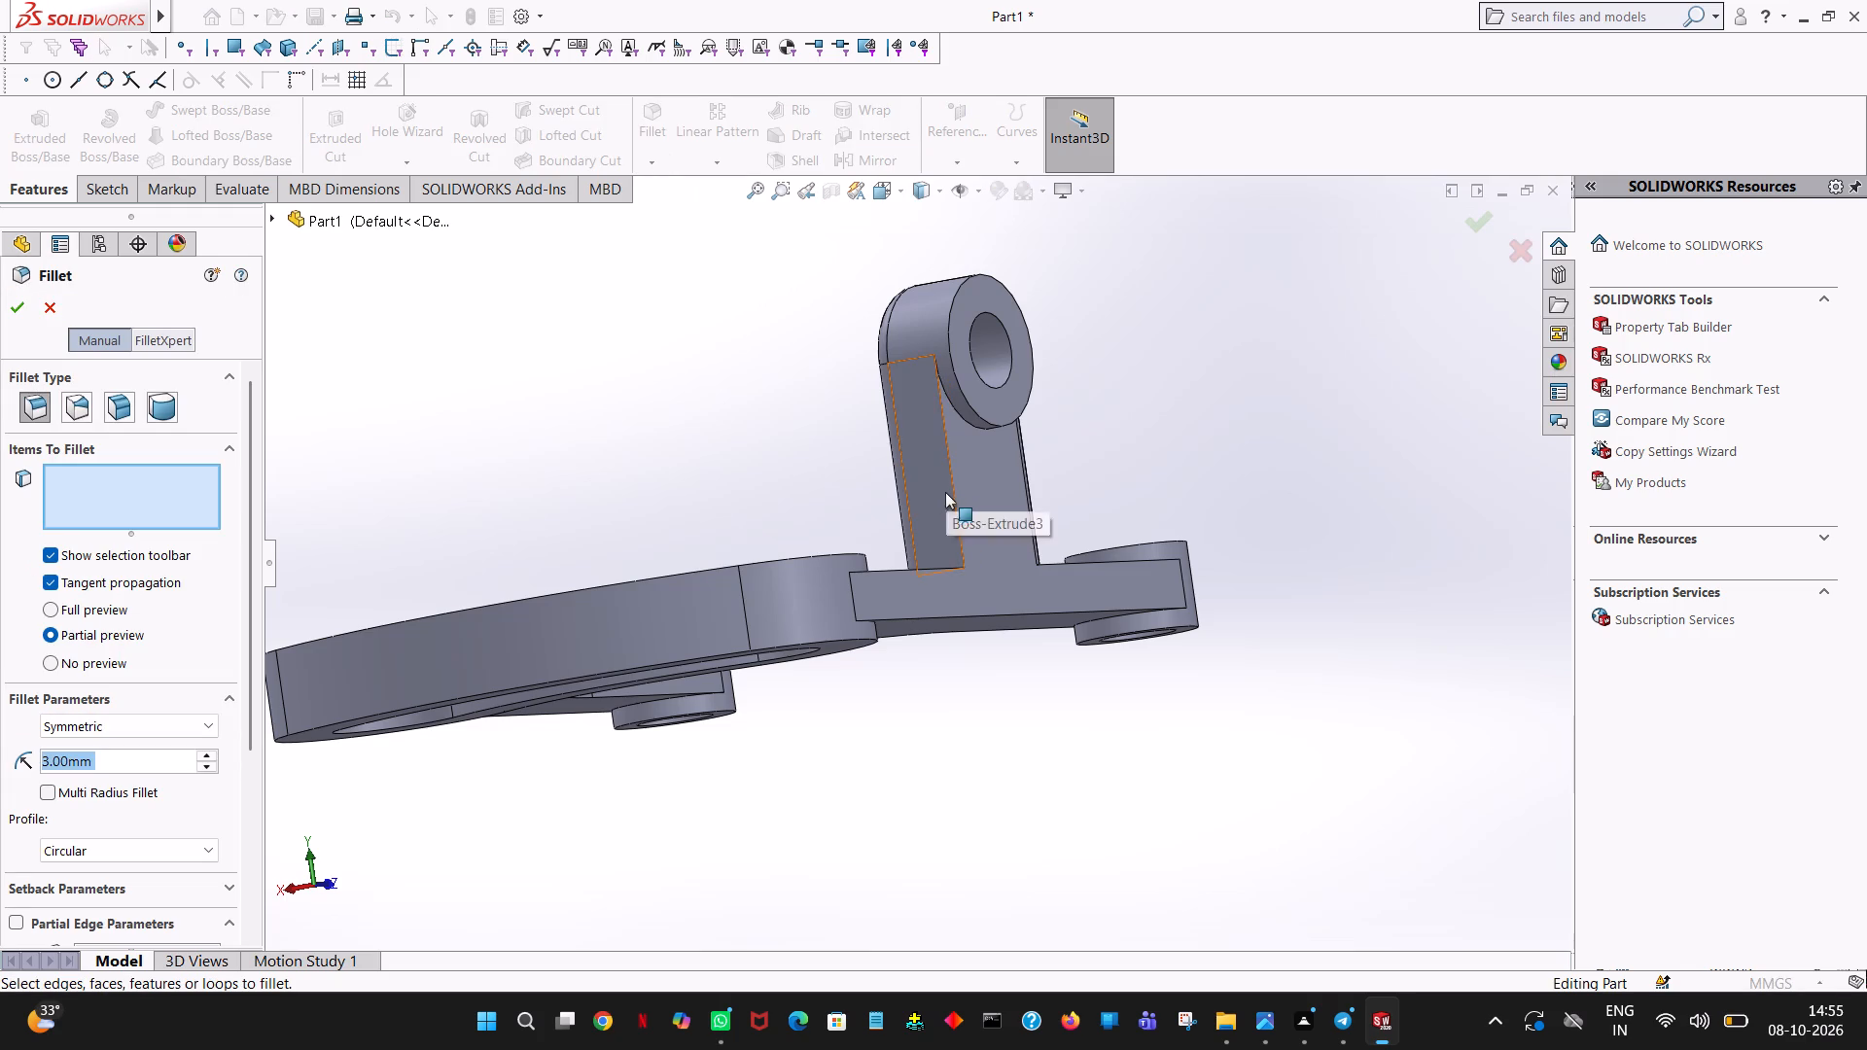
click(954, 501)
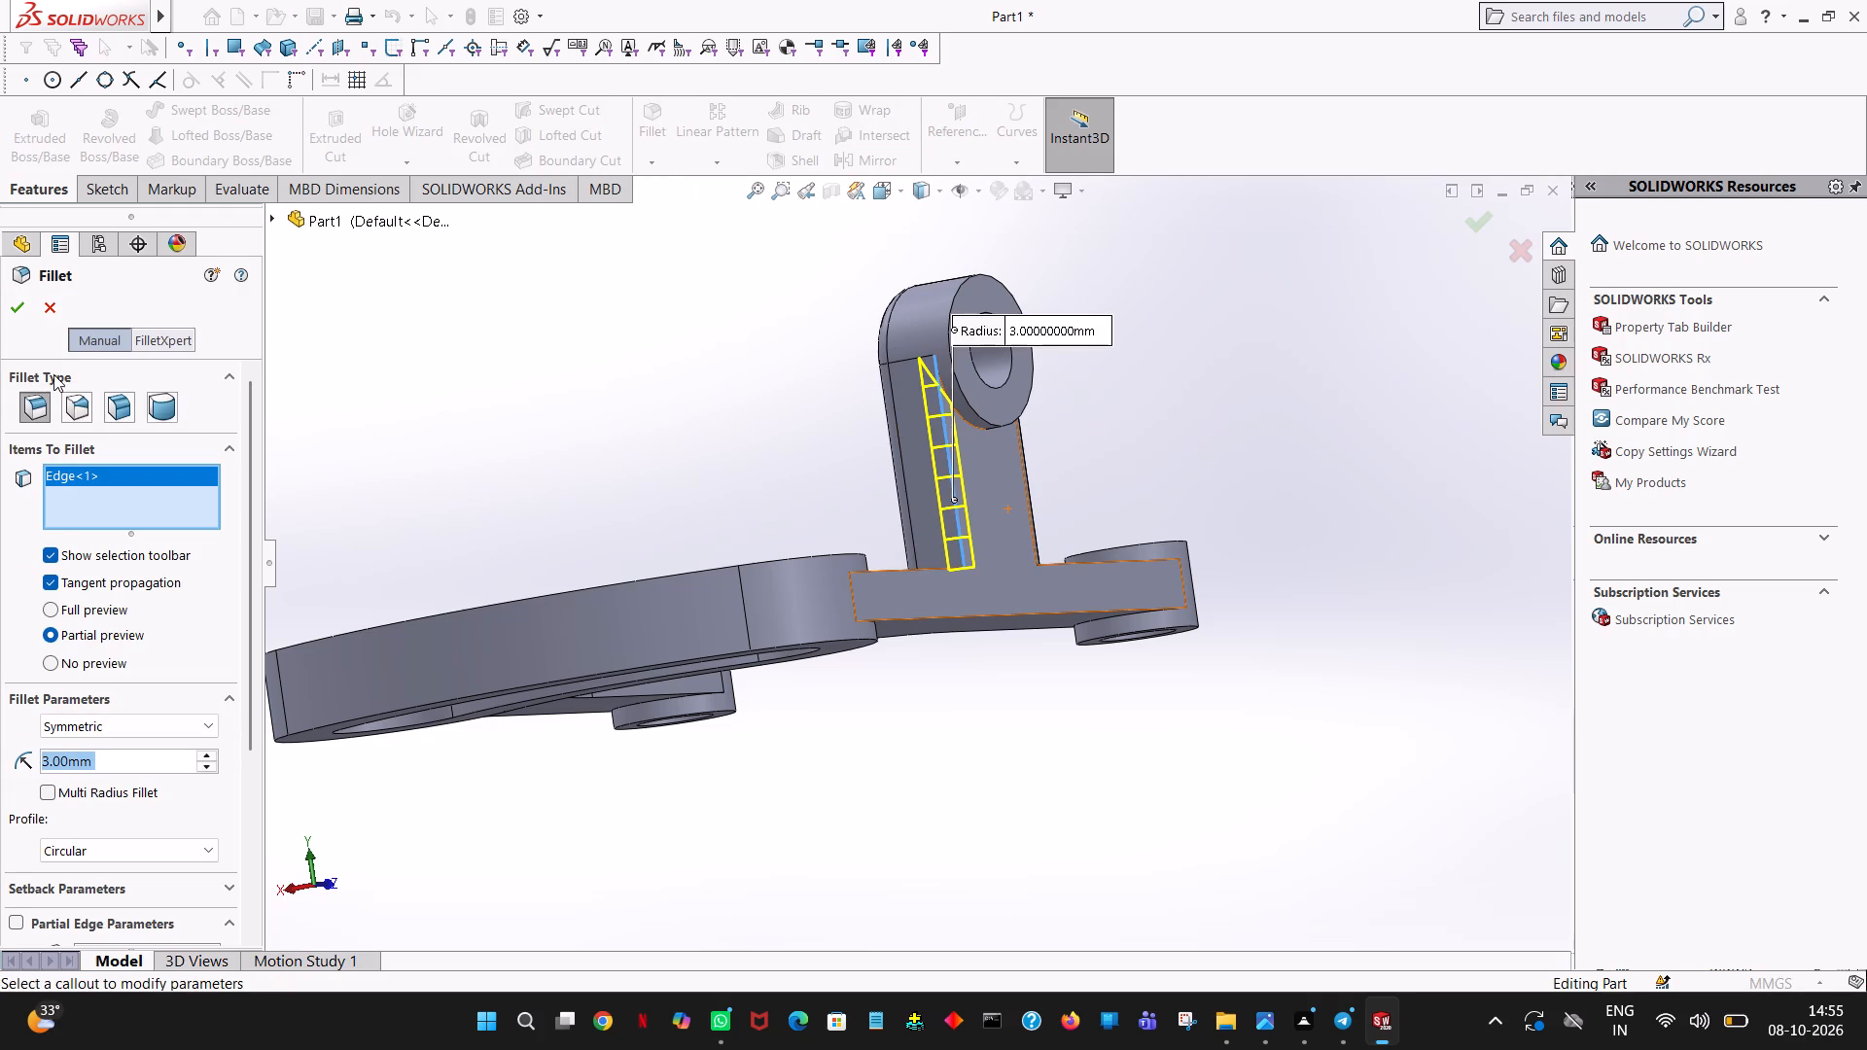
click(18, 305)
Examine the filleted lug and the whole bracket from above, the sides and below.
middle_drag(1031, 434, 959, 474)
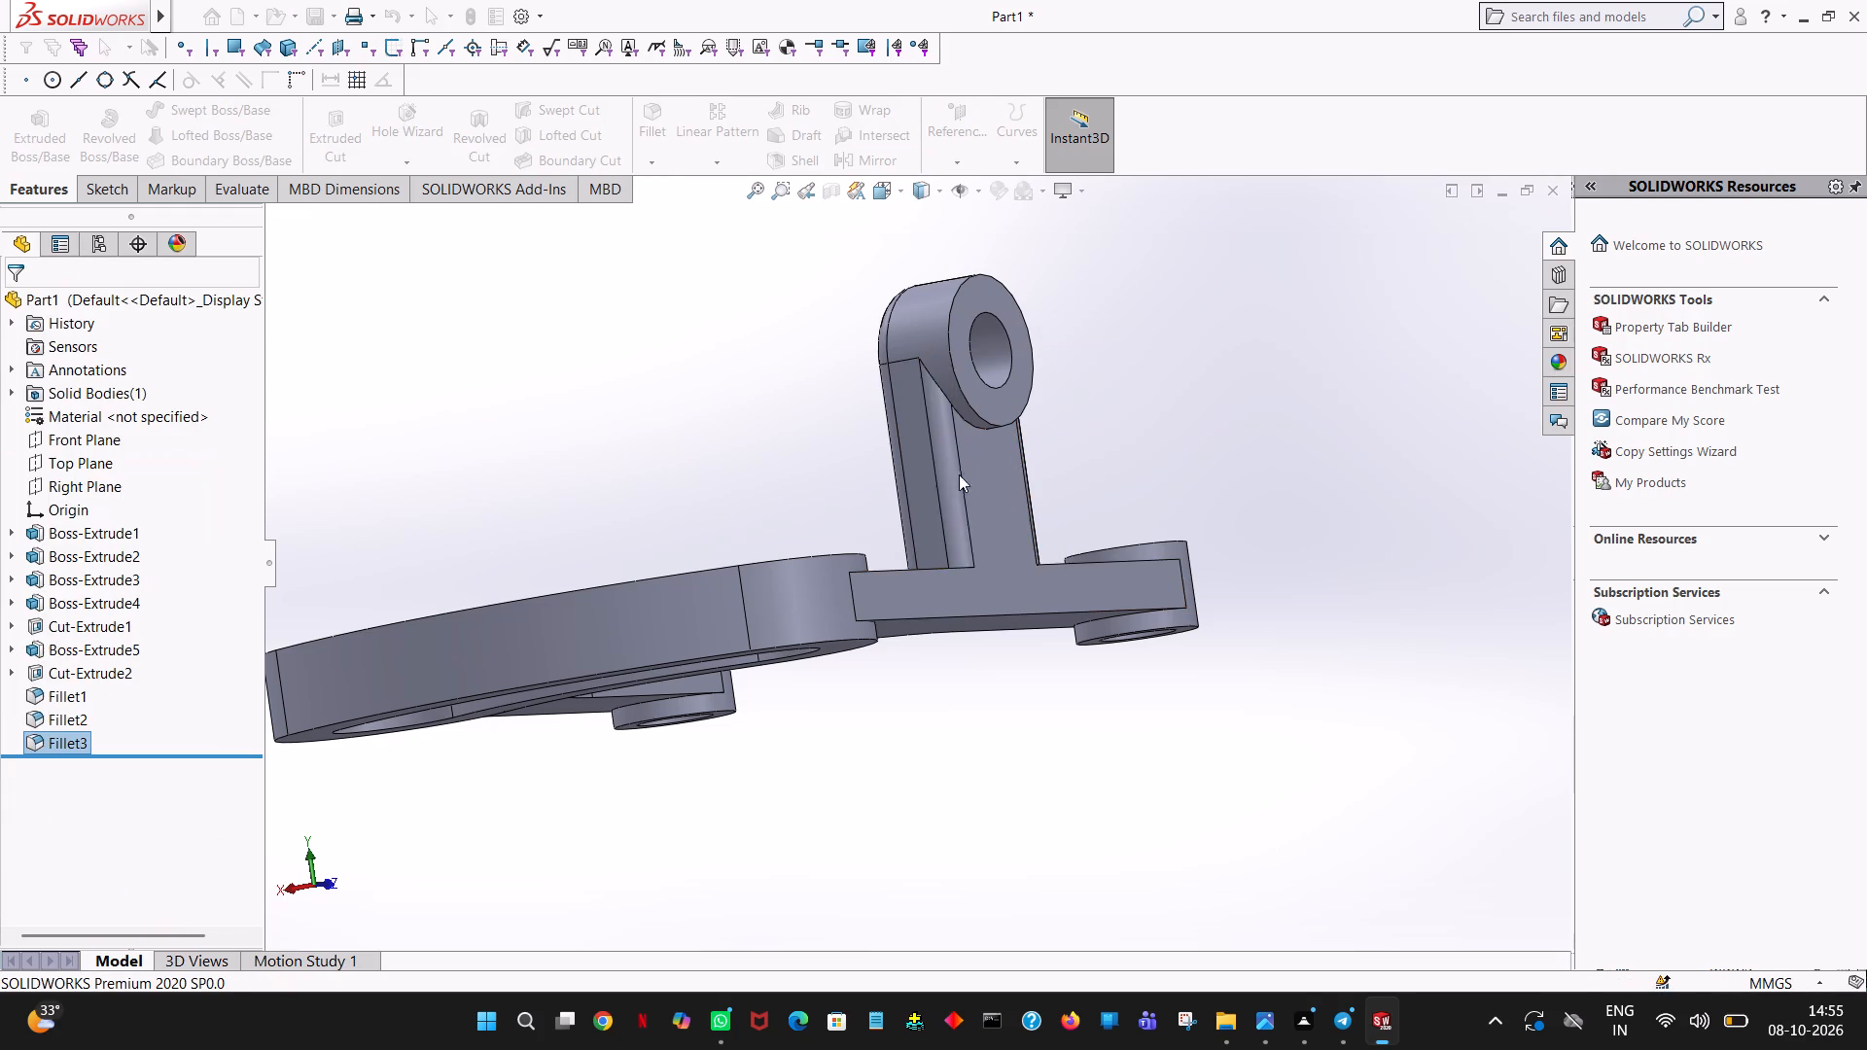
middle_drag(959, 474, 852, 496)
scroll(852, 496, up, 1)
scroll(850, 502, down, 3)
scroll(687, 605, up, 2)
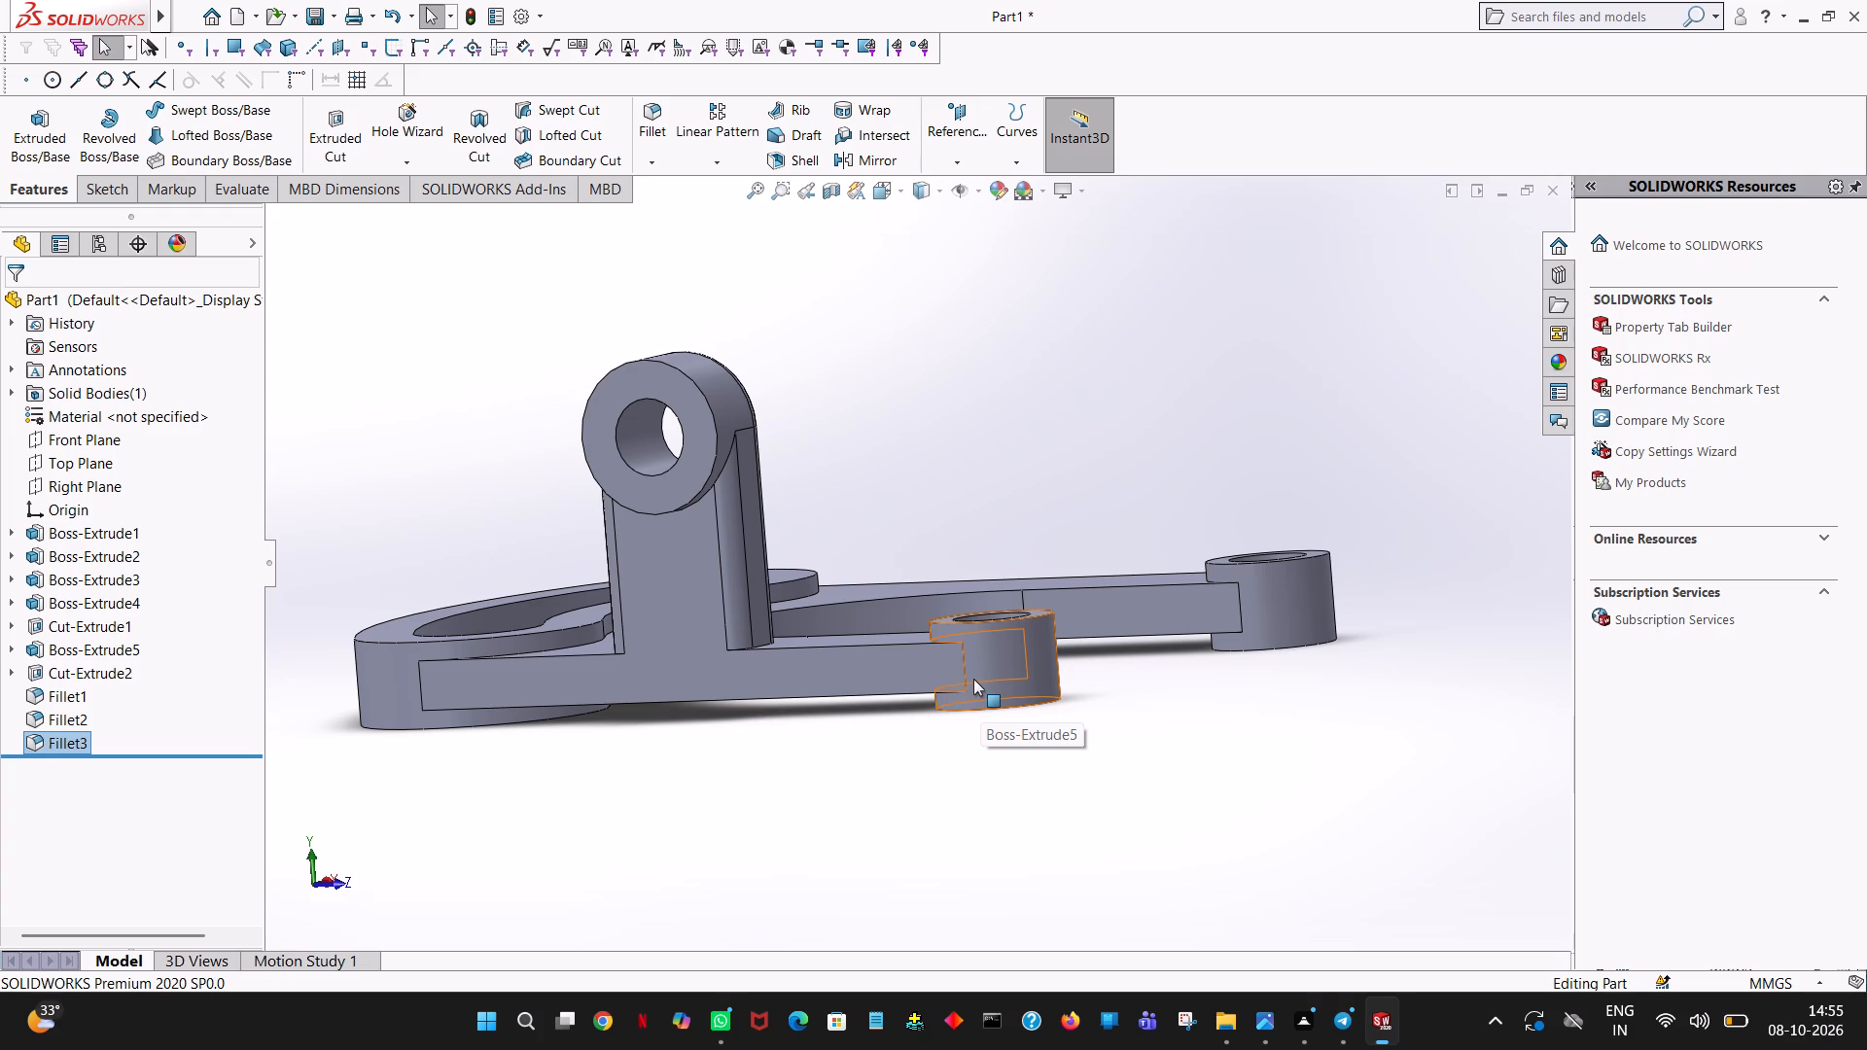
middle_drag(946, 593, 828, 742)
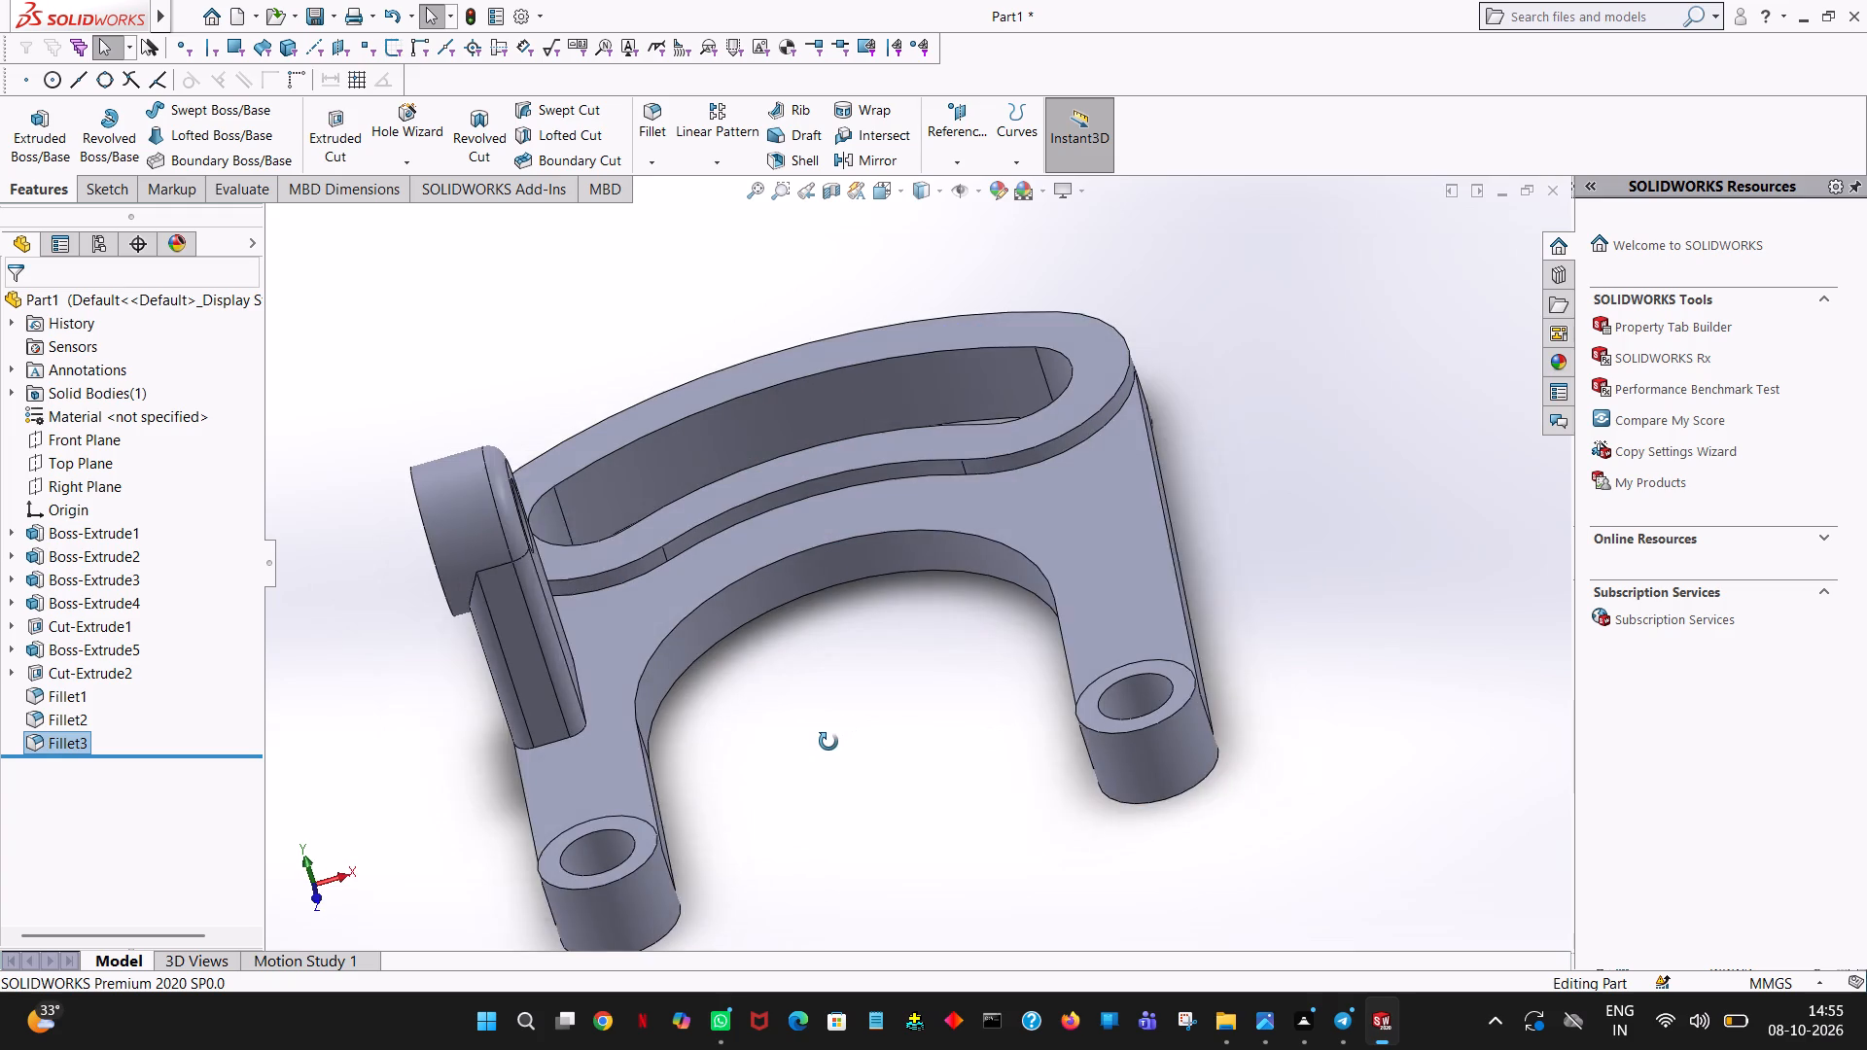
middle_drag(828, 742, 820, 741)
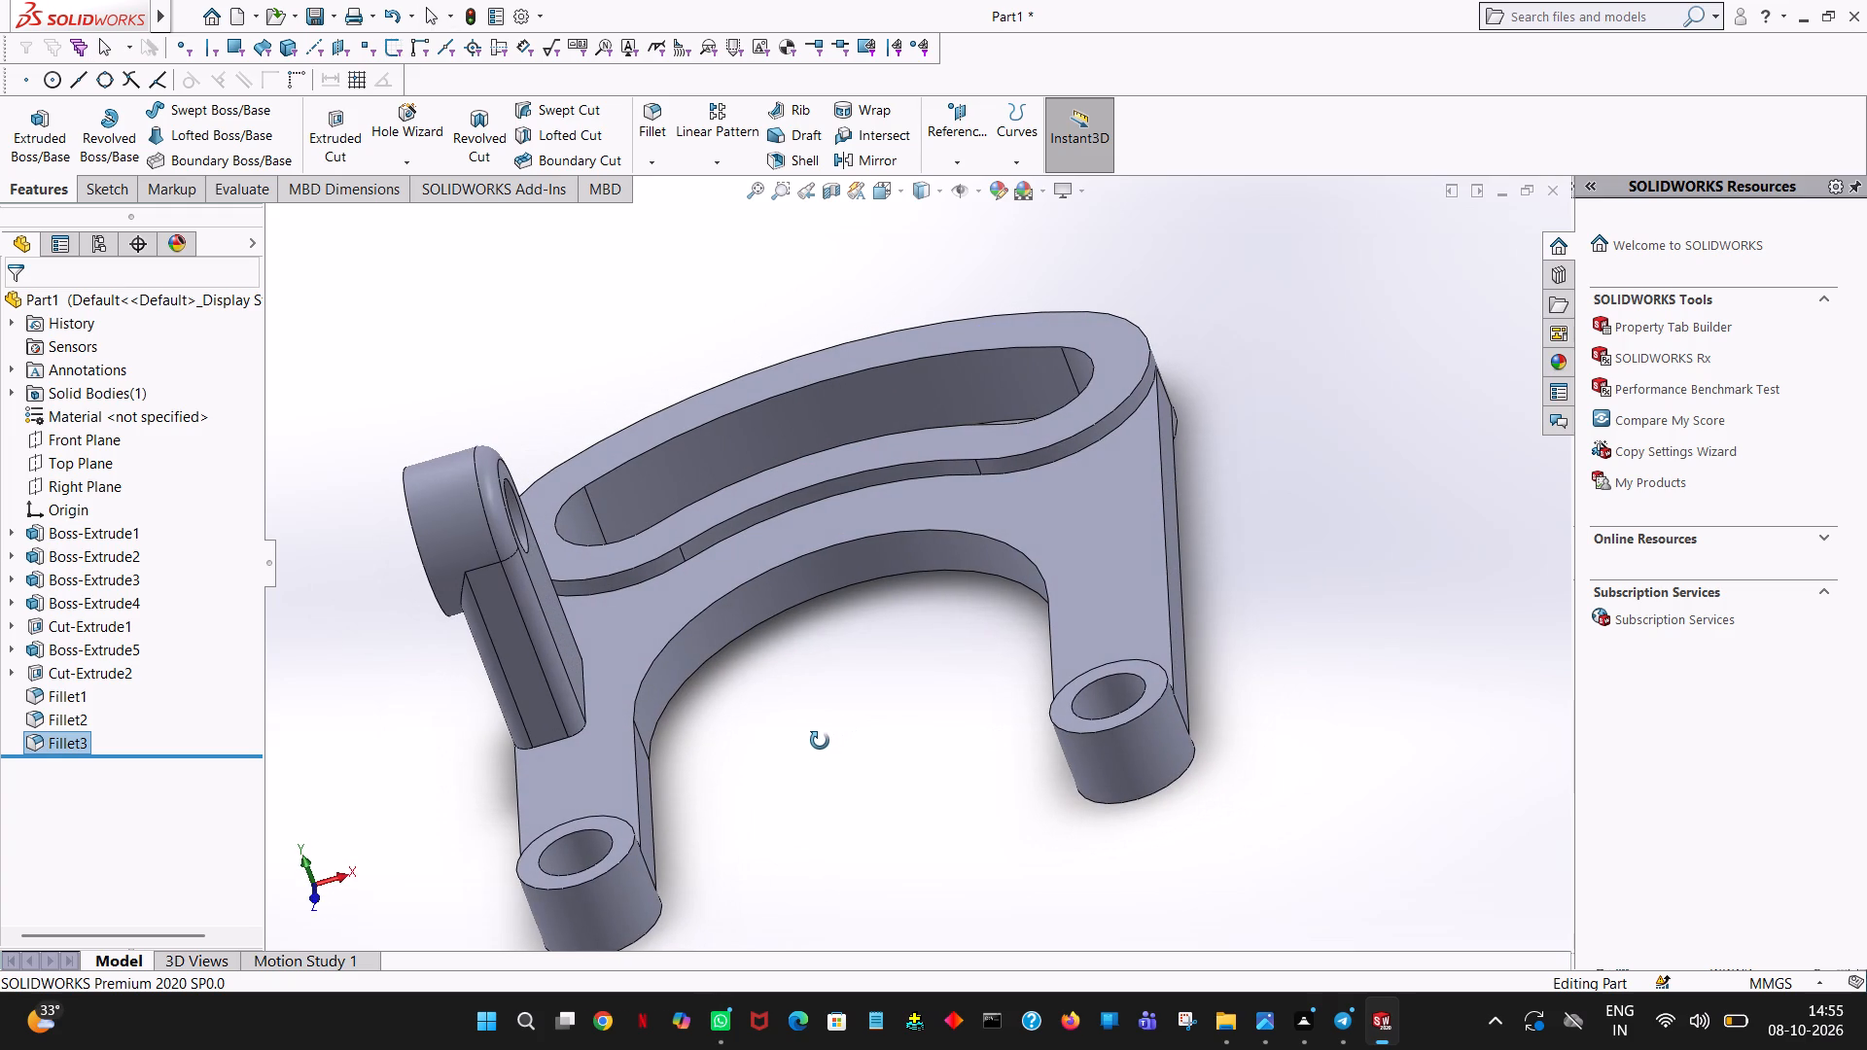
middle_drag(820, 741, 863, 690)
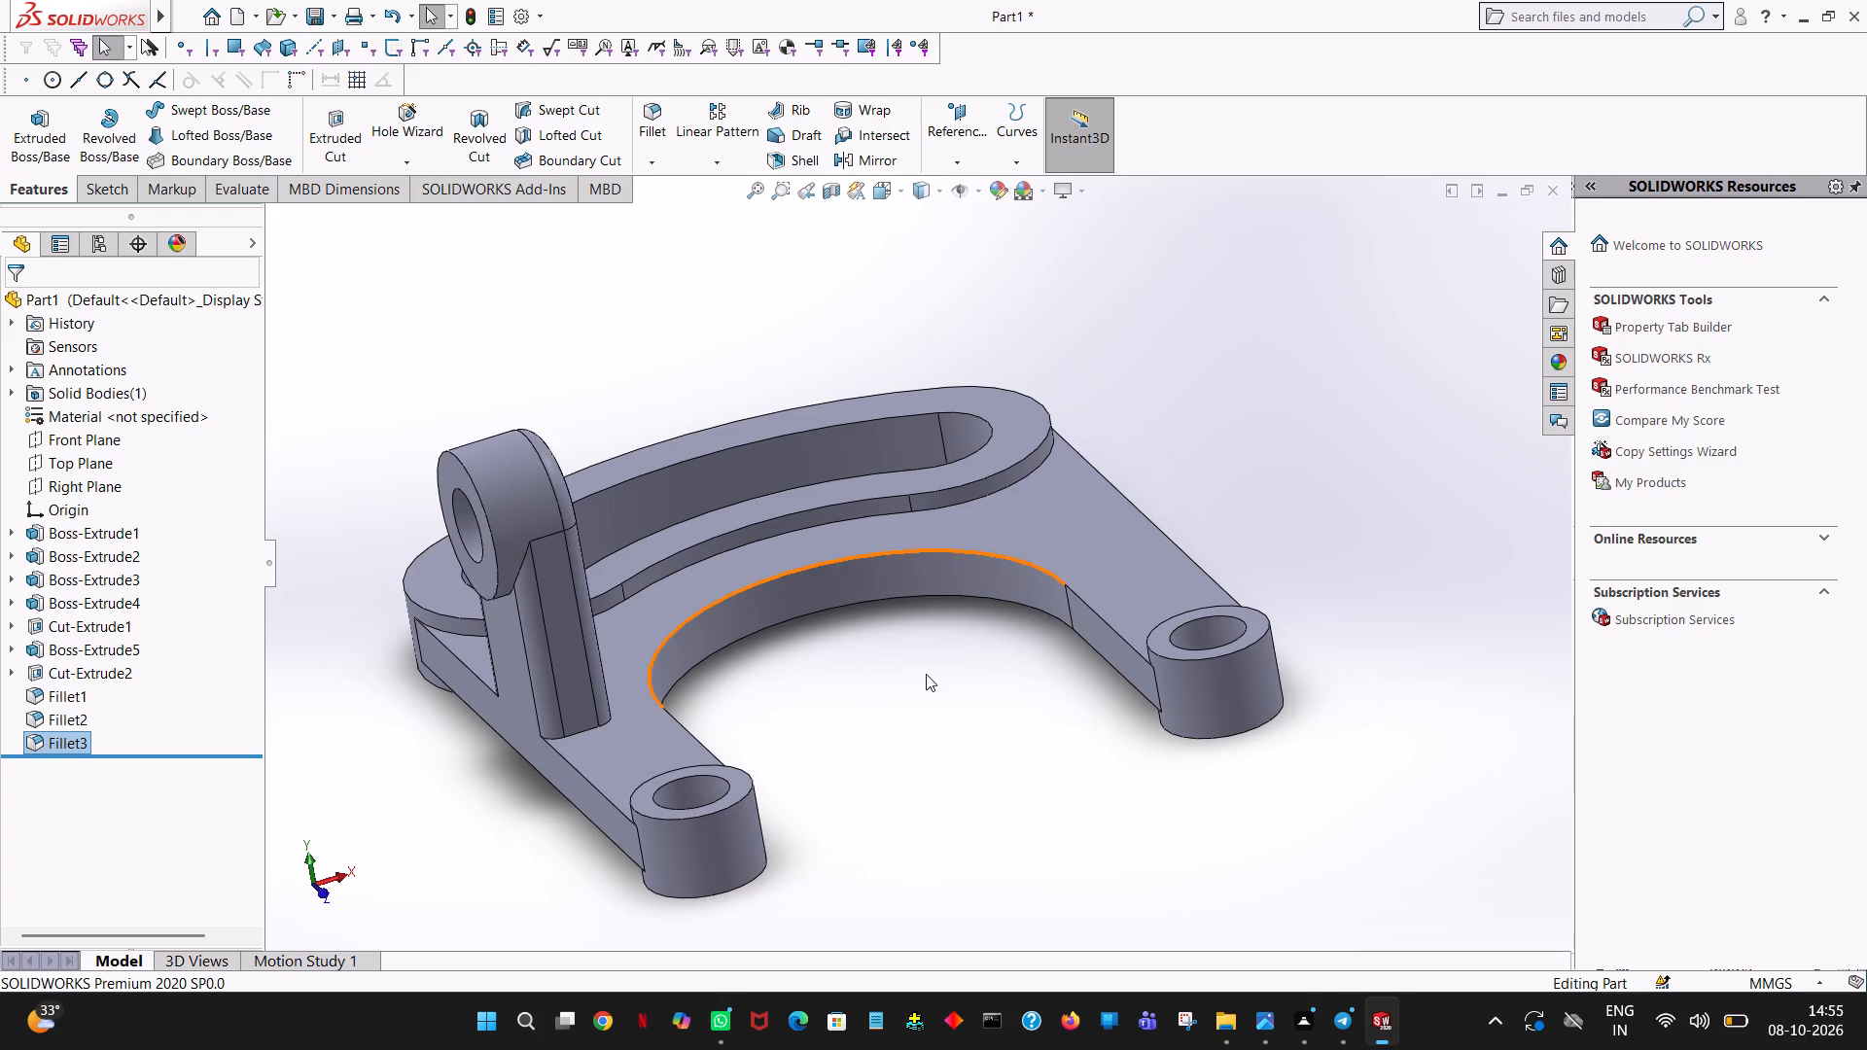
scroll(926, 674, down, 3)
scroll(932, 667, up, 8)
scroll(975, 666, down, 1)
middle_drag(841, 580, 899, 542)
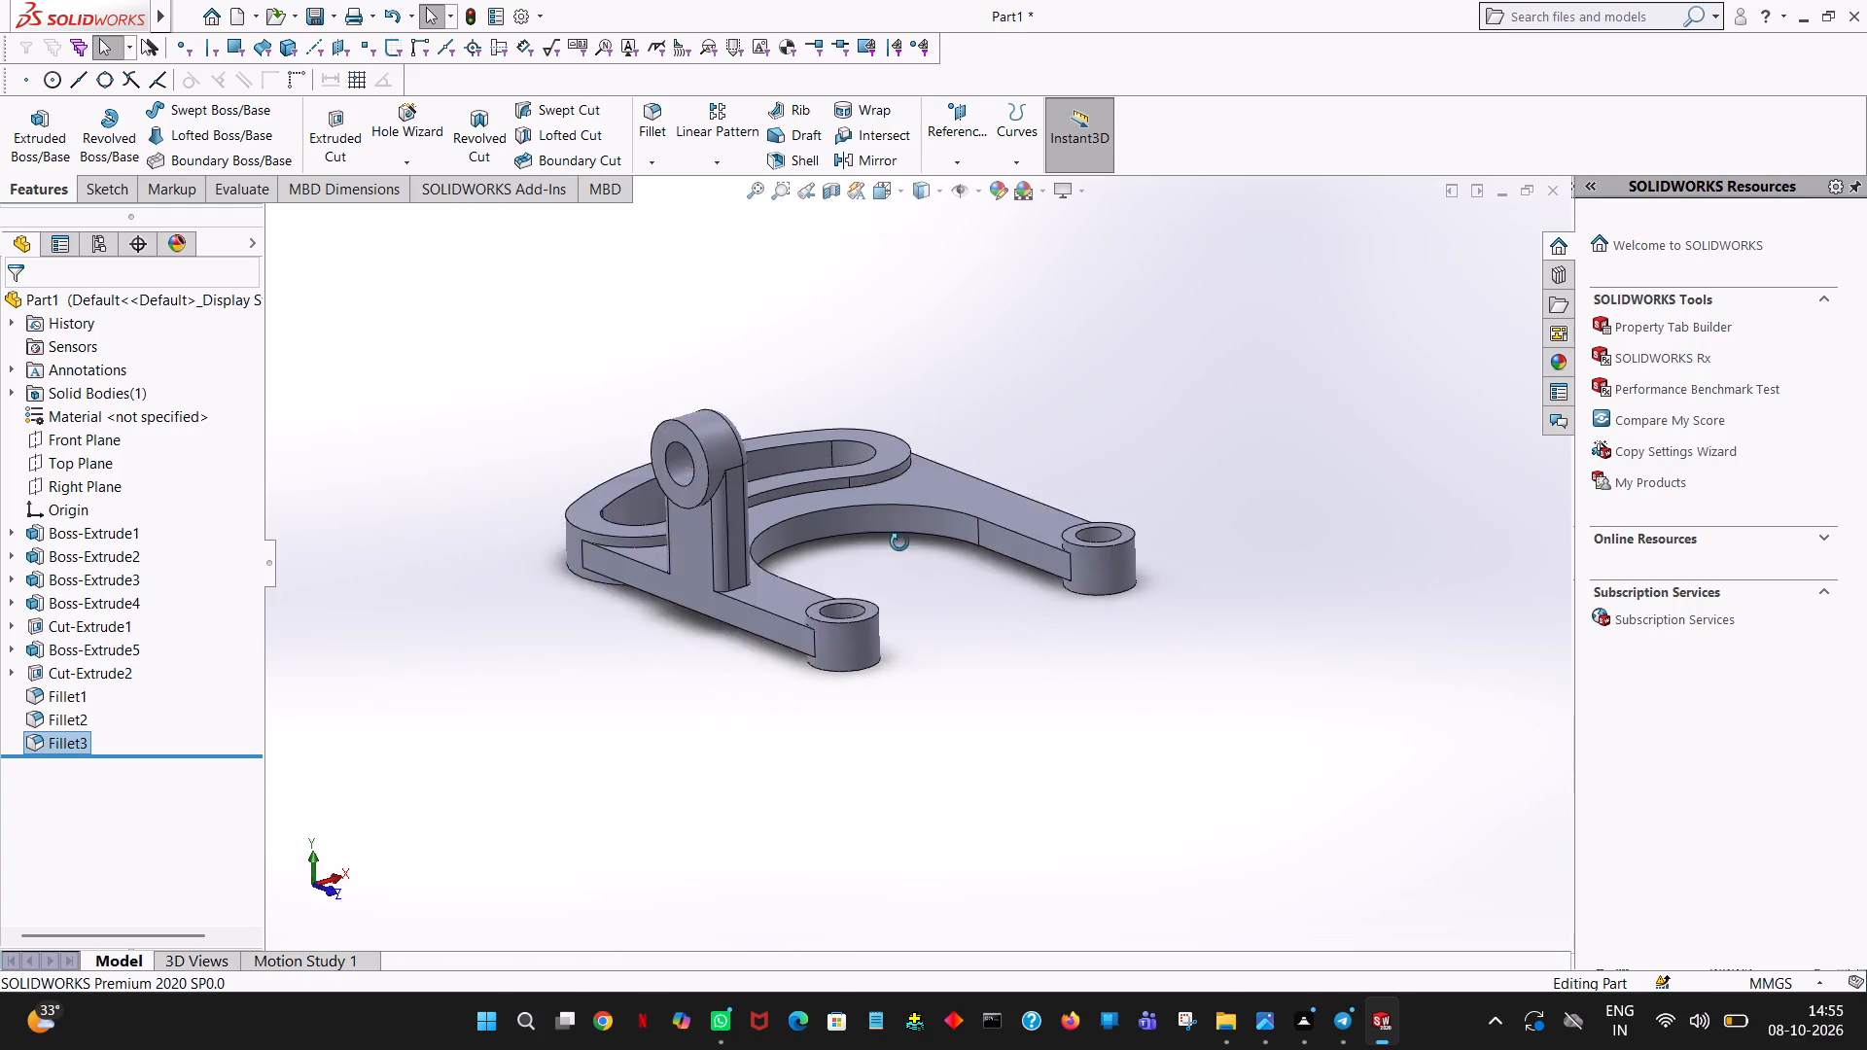
middle_drag(899, 542, 1022, 485)
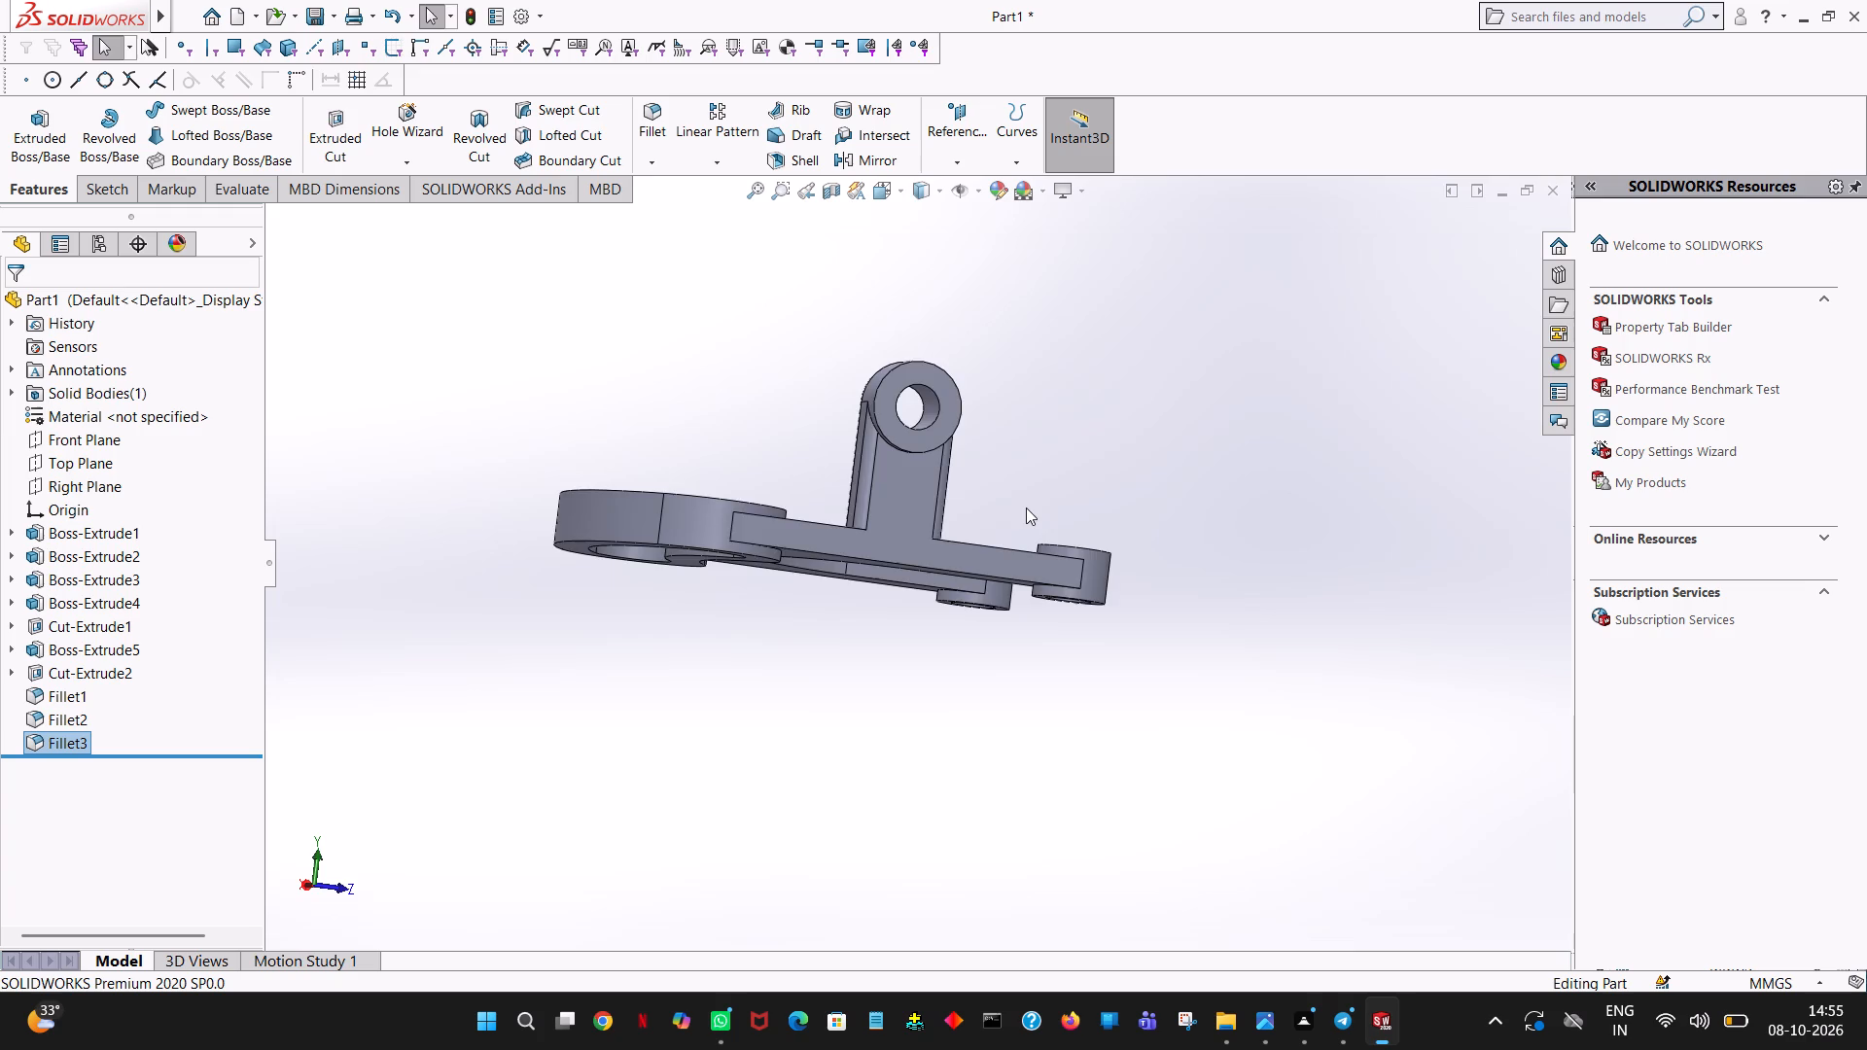
middle_drag(1026, 507, 583, 547)
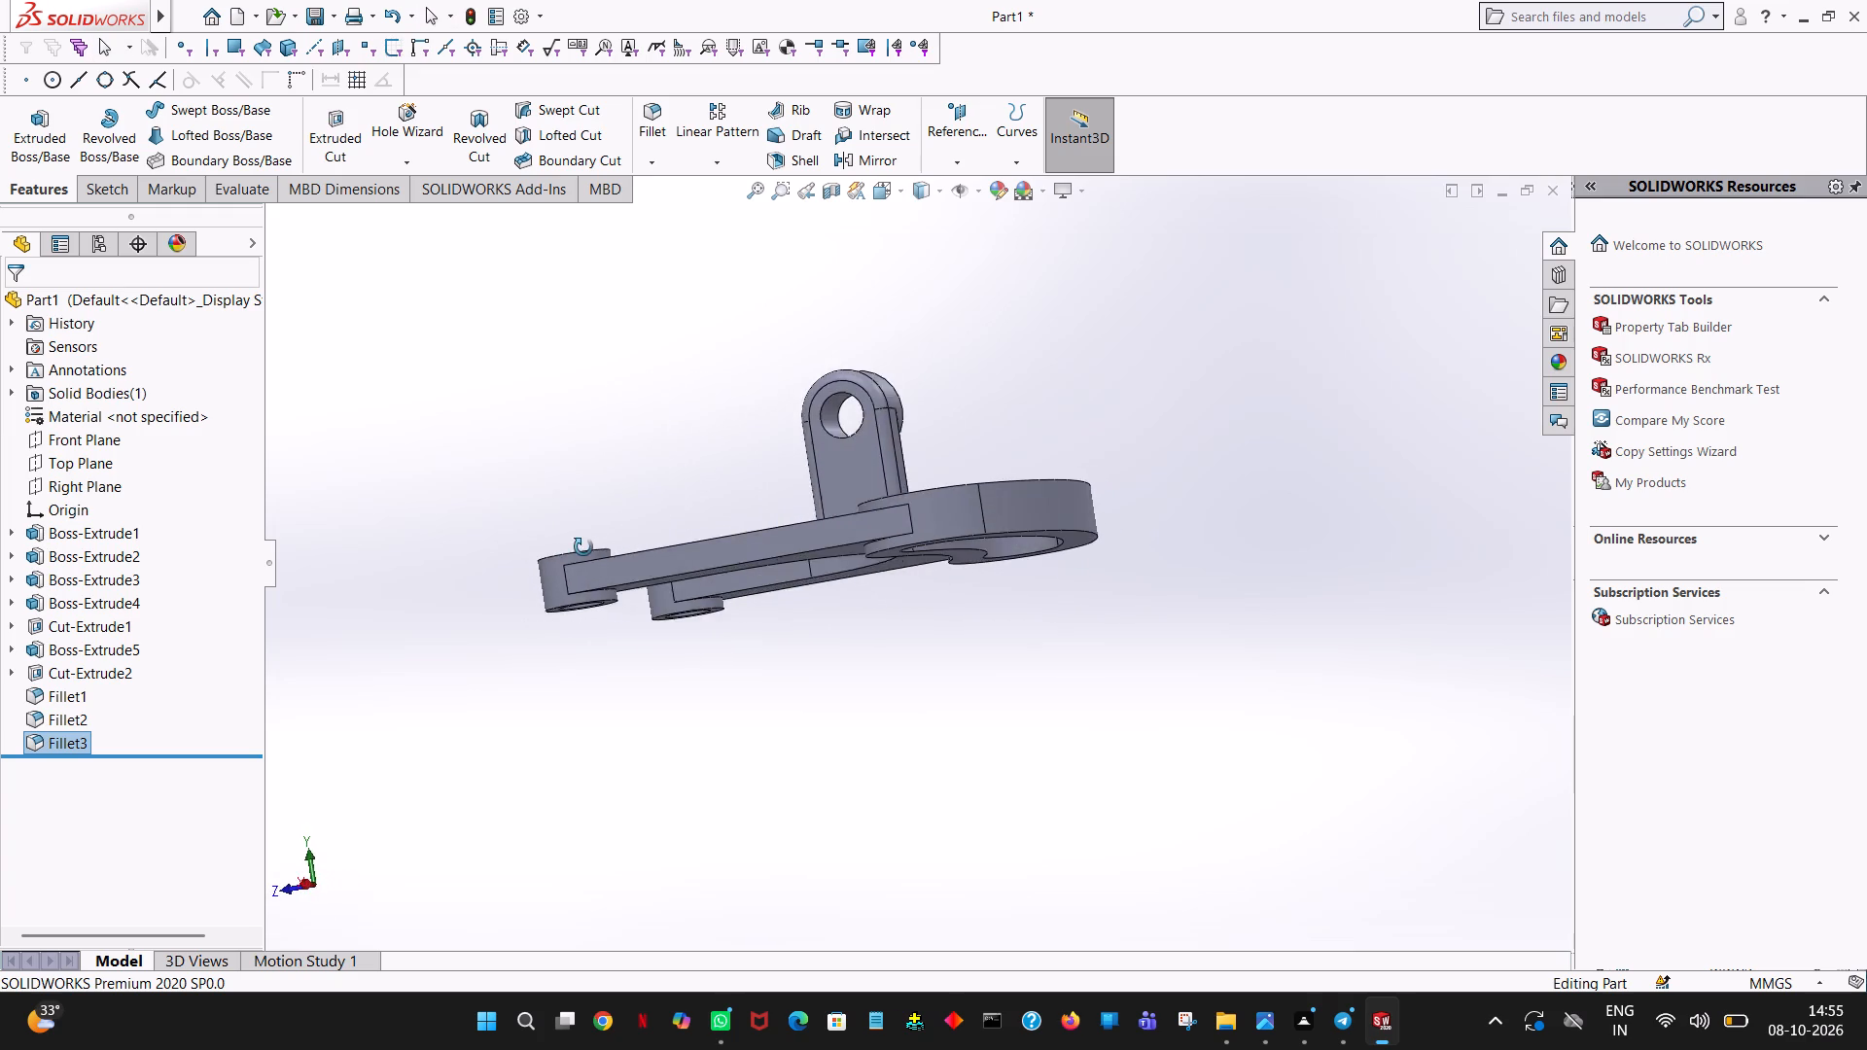
Colour the upper face of the U-shaped base plate light cyan as a face-level appearance.
middle_drag(583, 547, 877, 919)
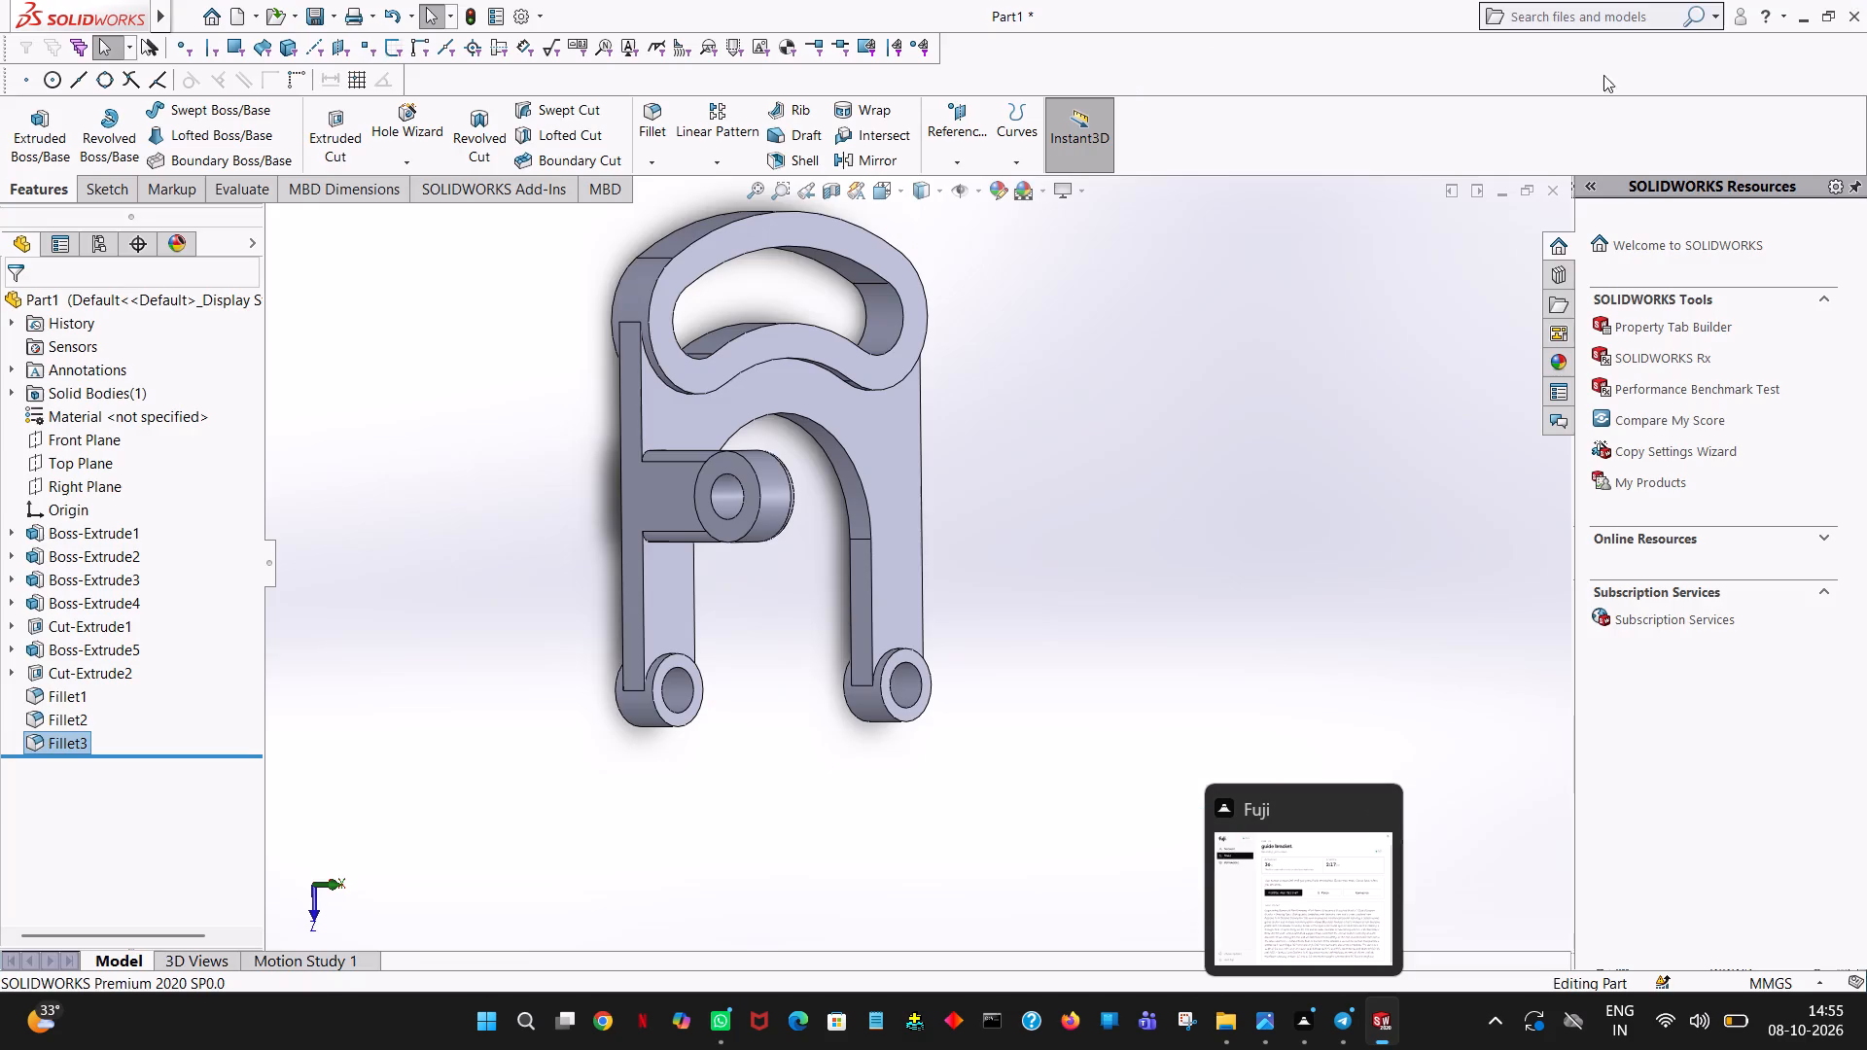
click(863, 460)
right_click(863, 460)
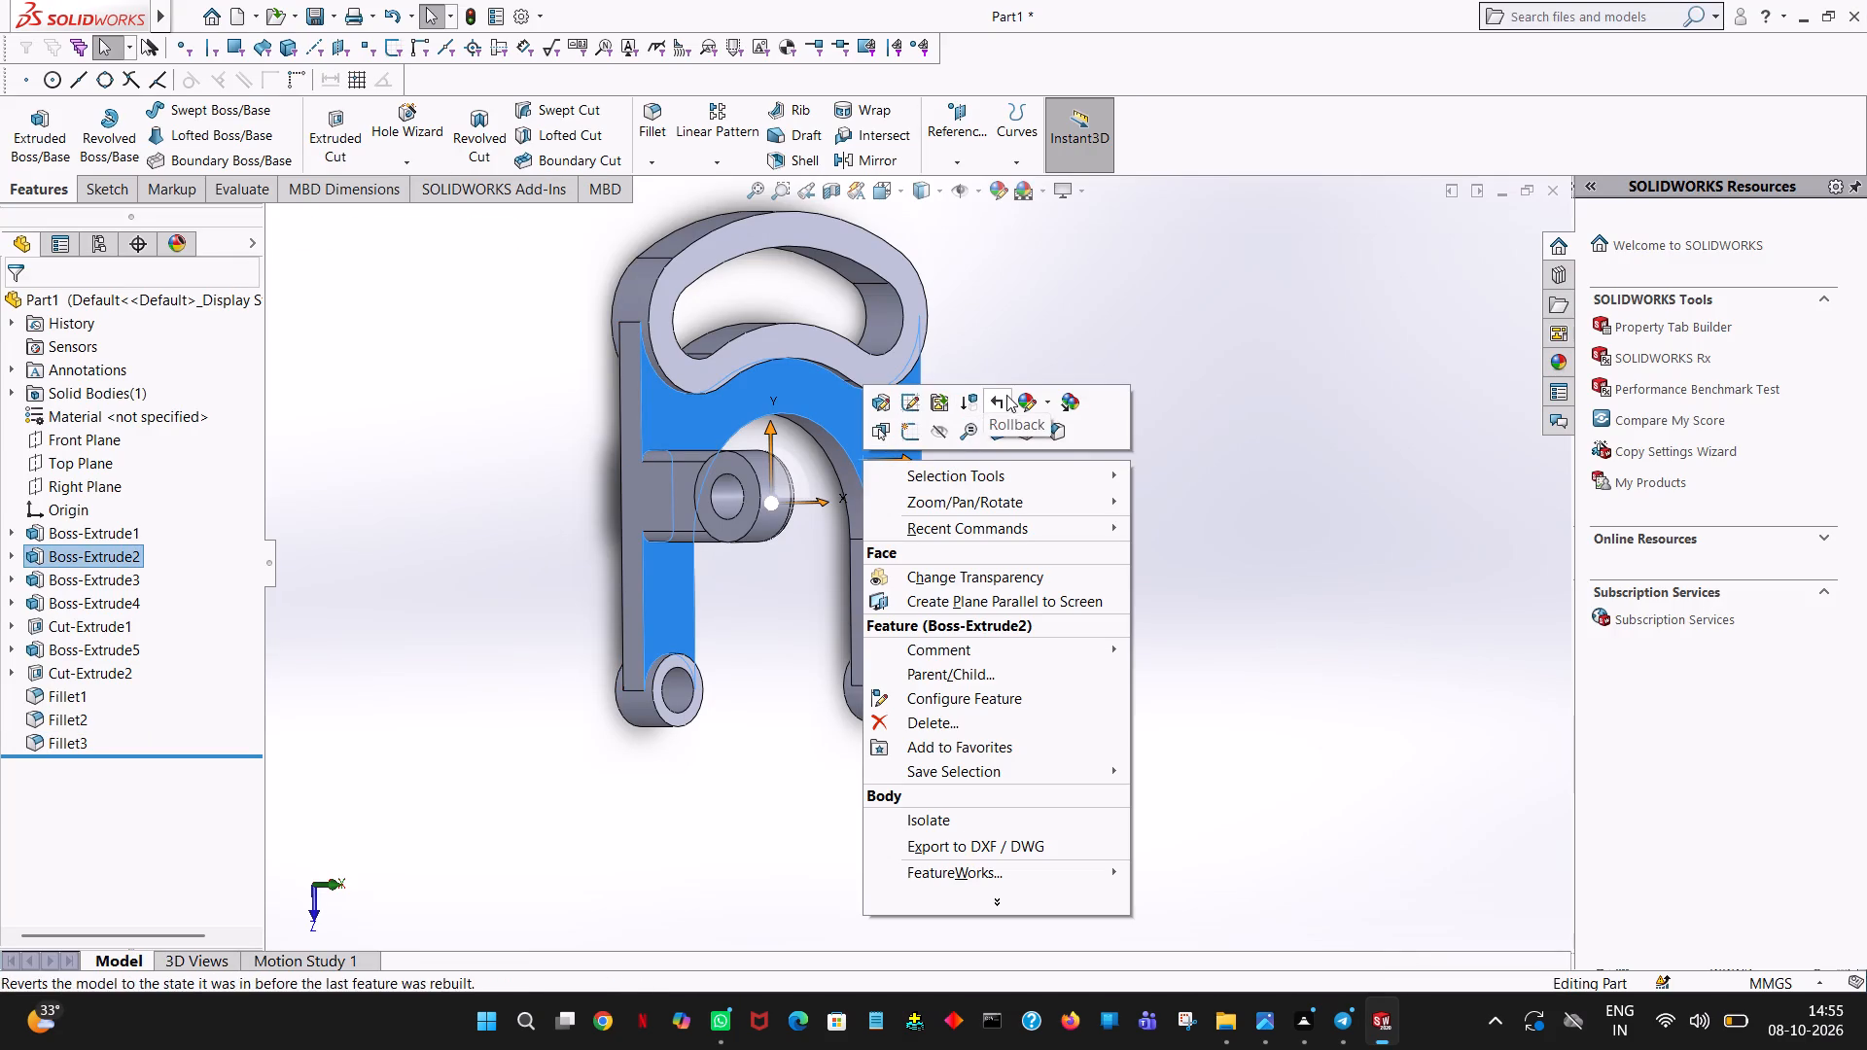
click(1021, 398)
click(1050, 447)
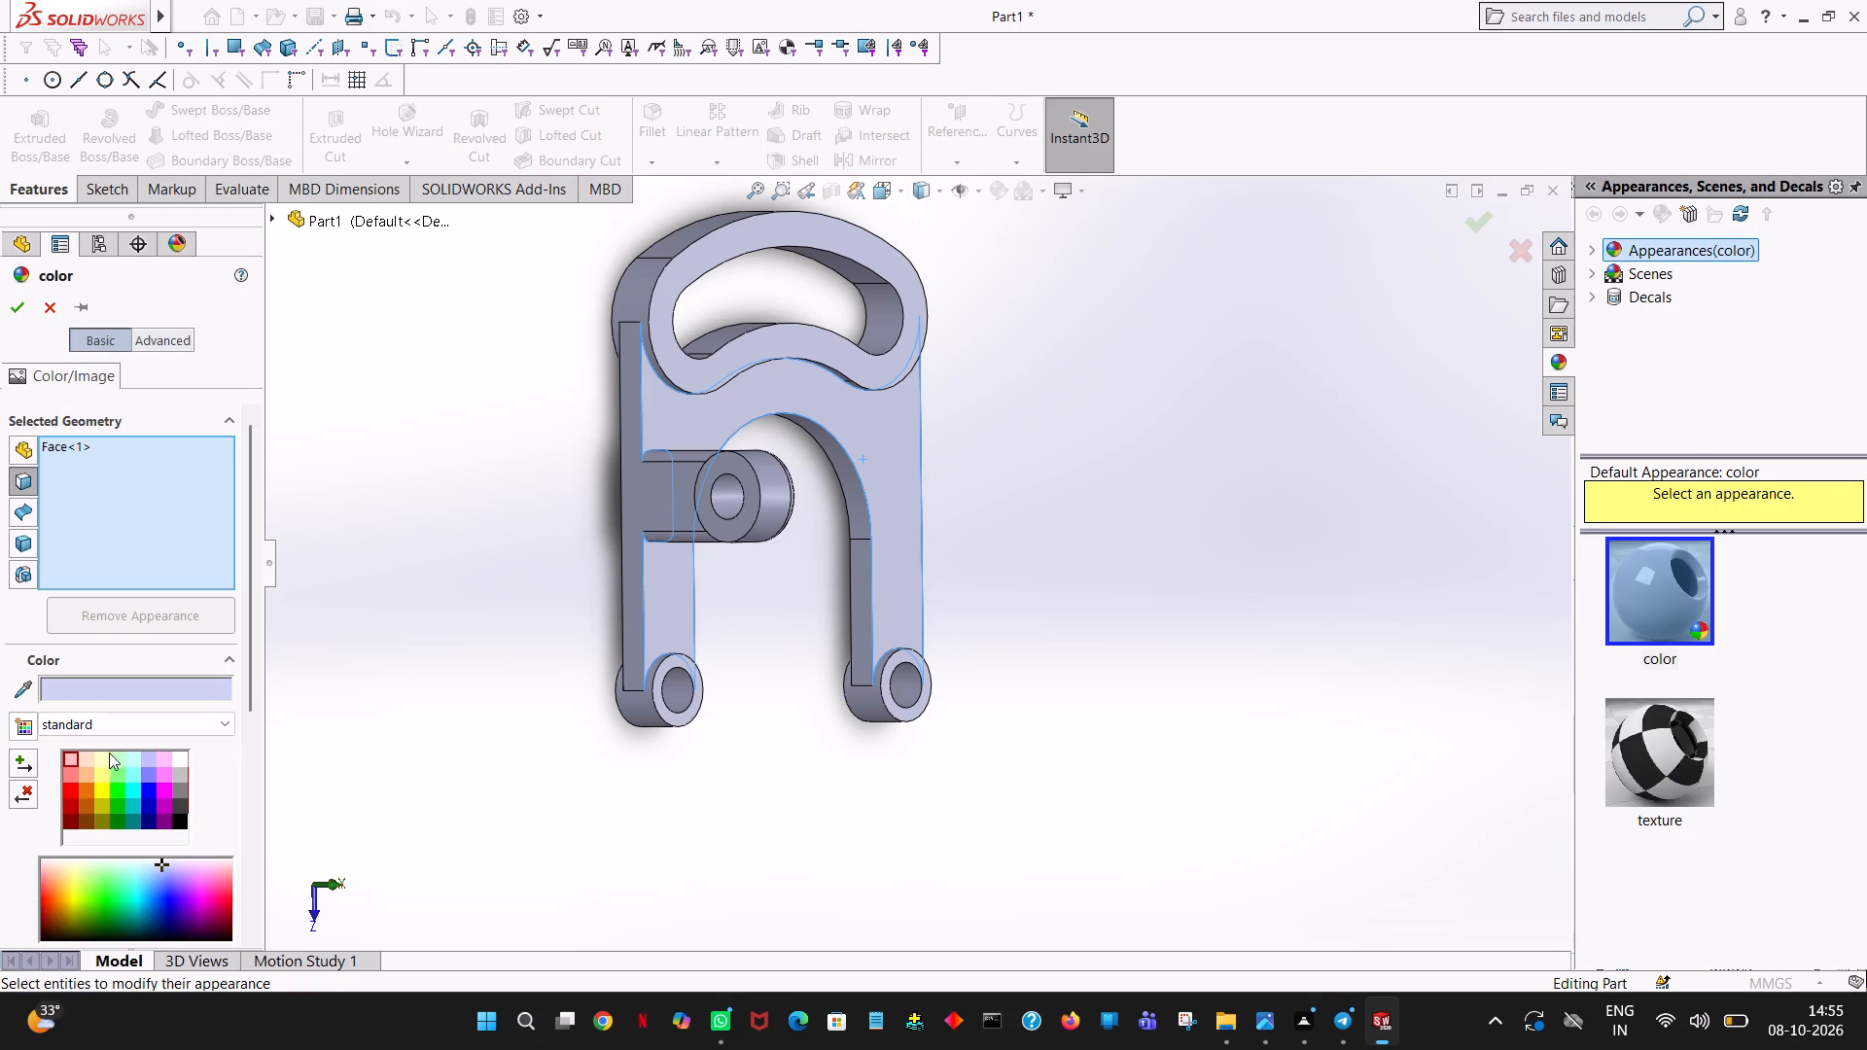
click(126, 752)
Add the base plate's underside face to the light cyan appearance and apply it.
middle_click(867, 537)
scroll(867, 537, up, 1)
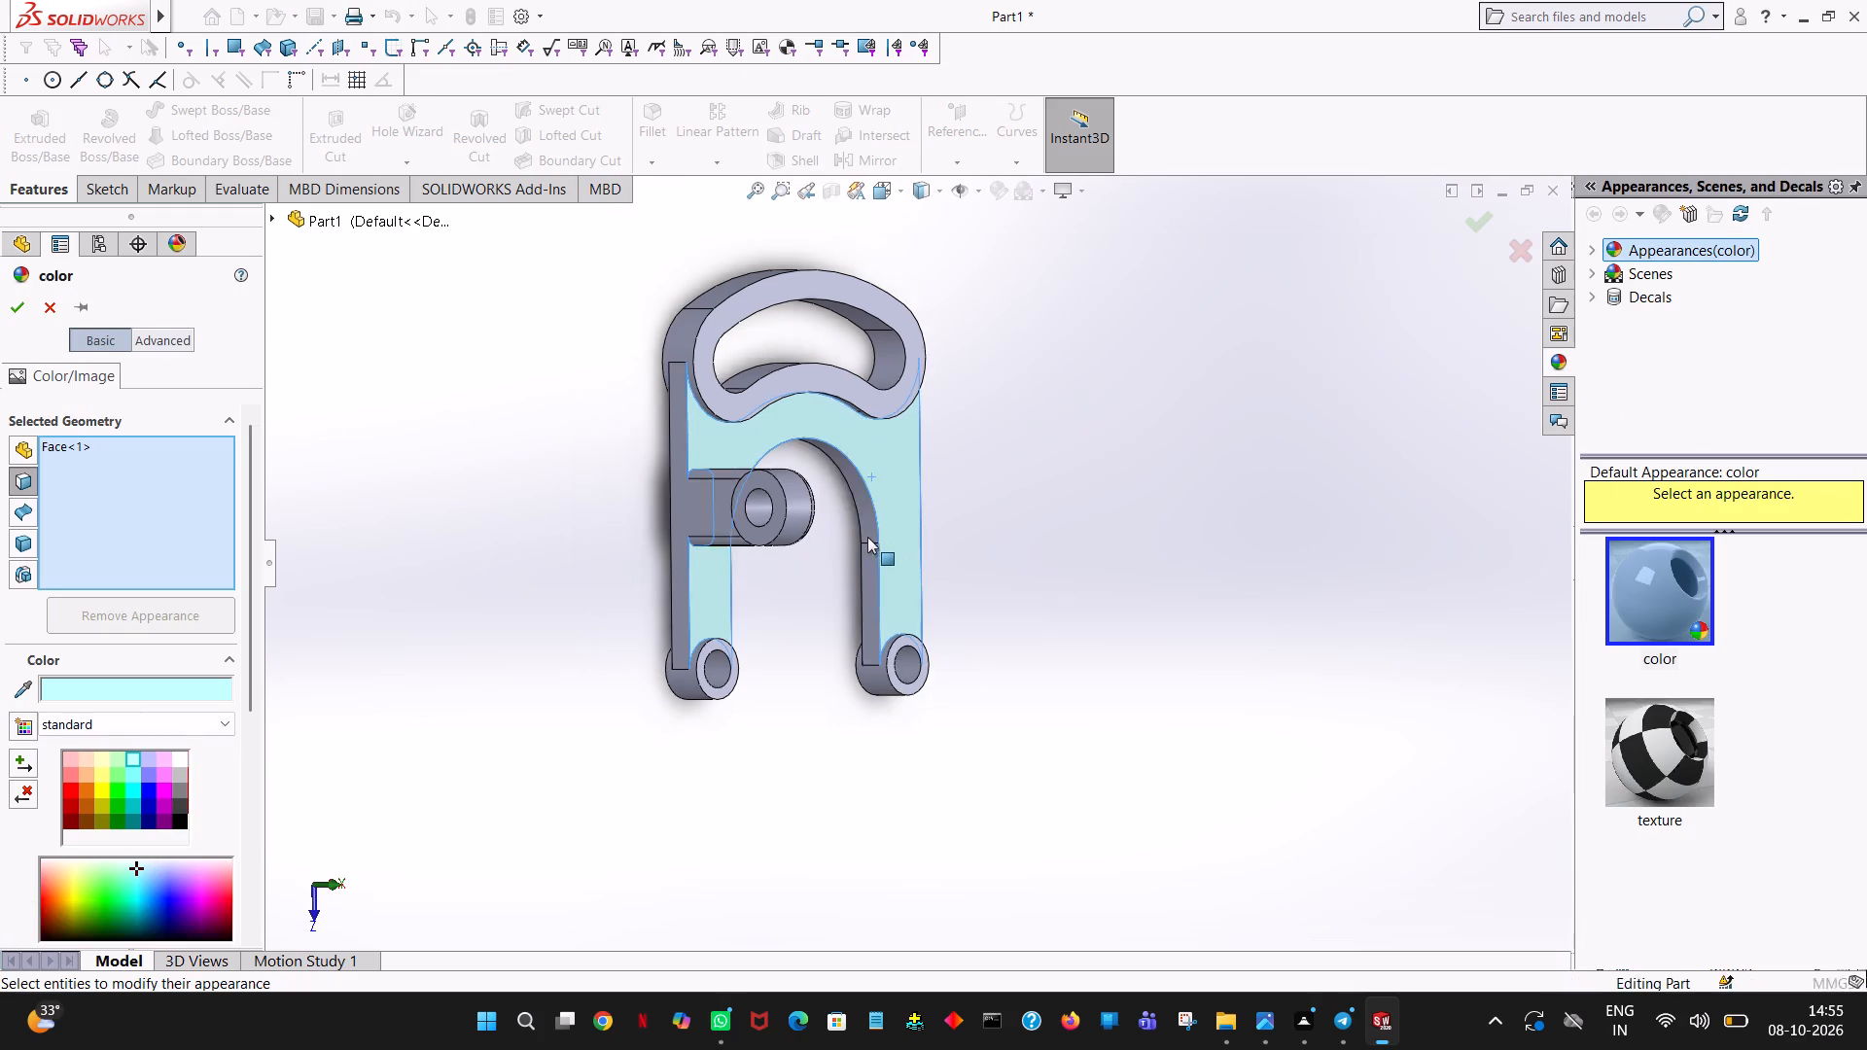
scroll(867, 537, up, 2)
scroll(872, 532, down, 4)
scroll(747, 595, down, 1)
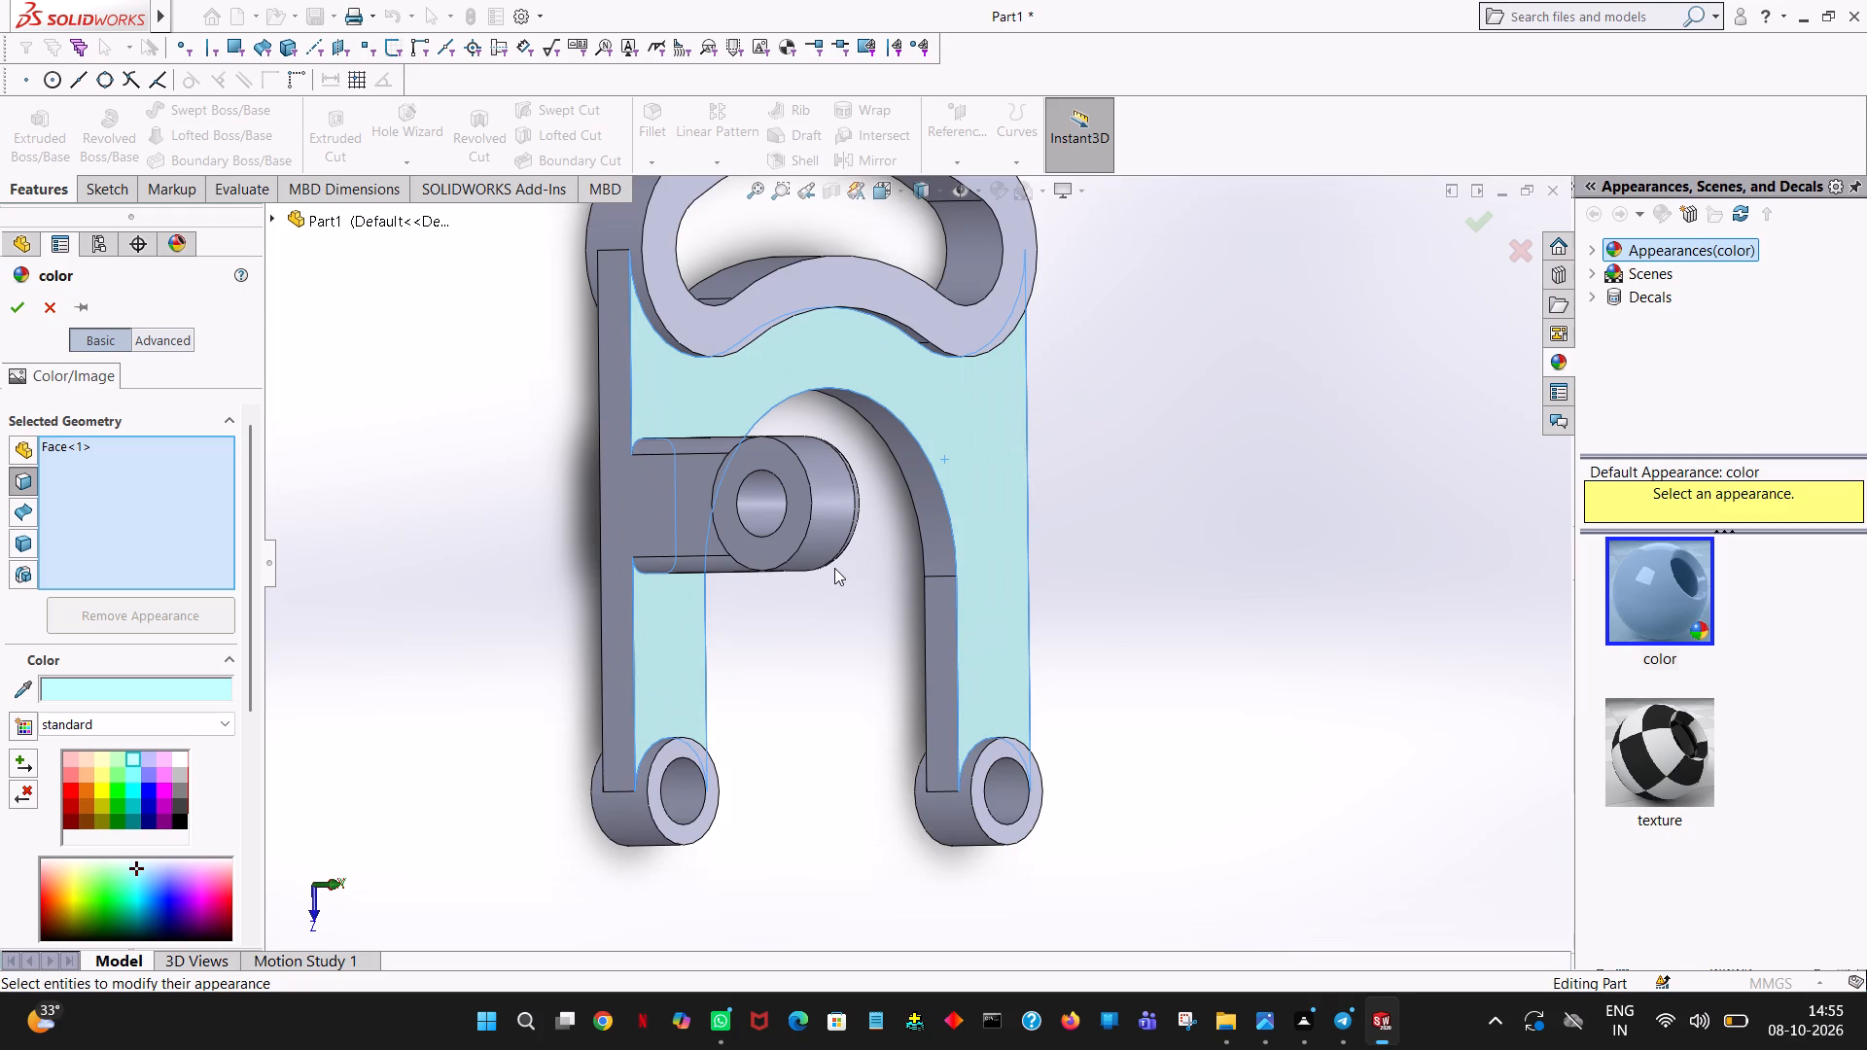
scroll(858, 567, down, 2)
scroll(860, 567, up, 2)
middle_drag(880, 567, 1089, 543)
scroll(1090, 543, up, 2)
click(765, 447)
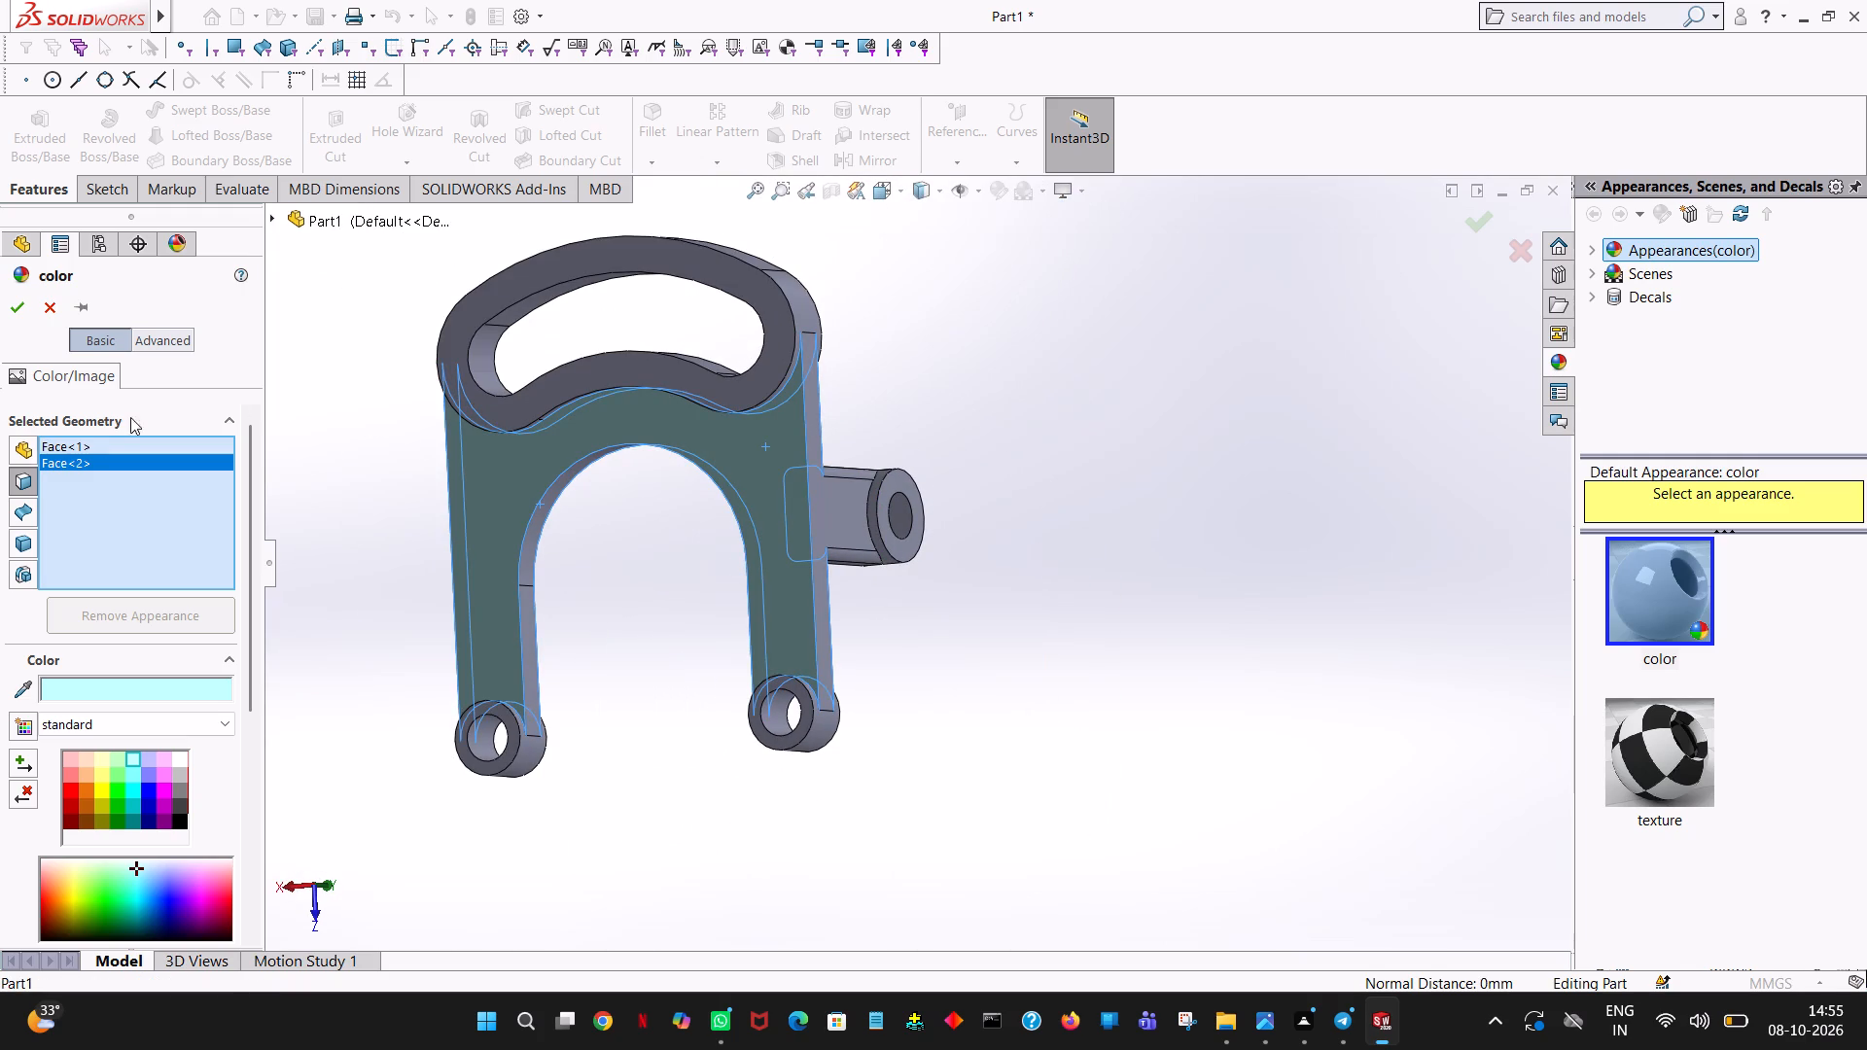
click(10, 295)
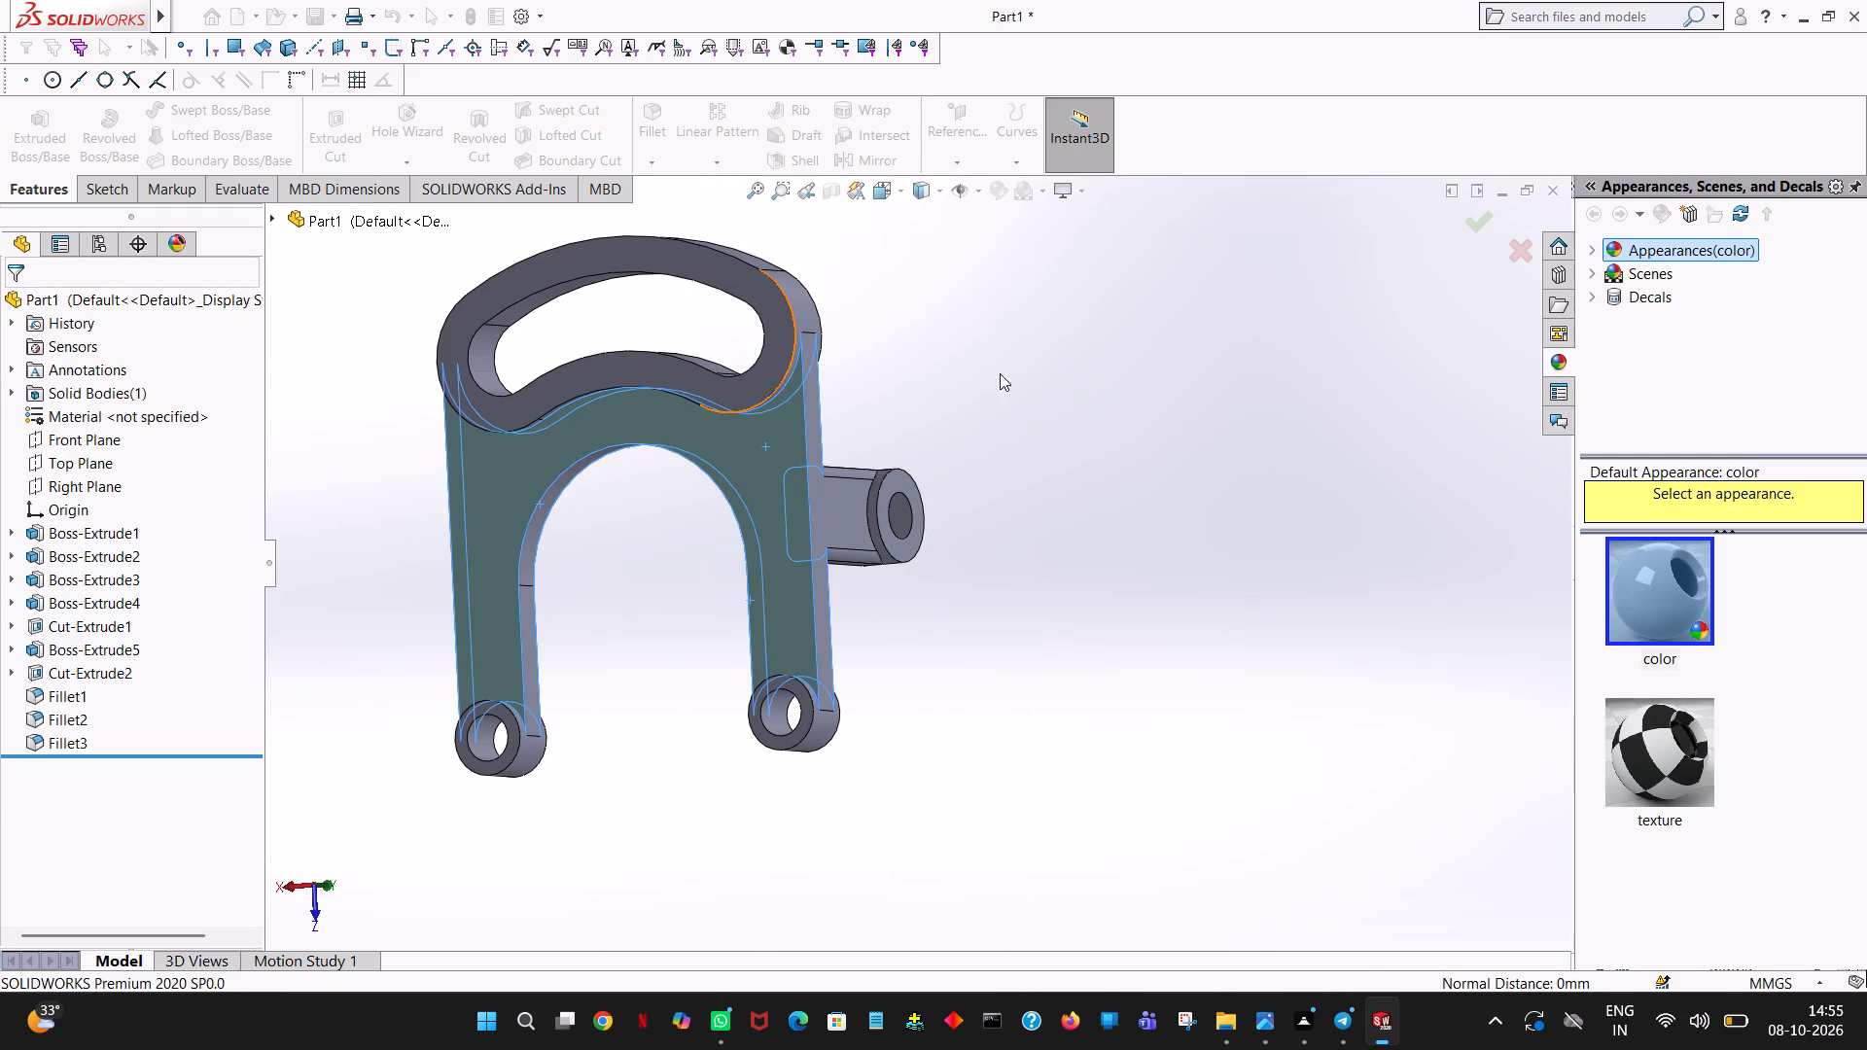
Colour the upper ring faces of both leg-end bosses light green with a face-level appearance.
middle_drag(1037, 363, 734, 217)
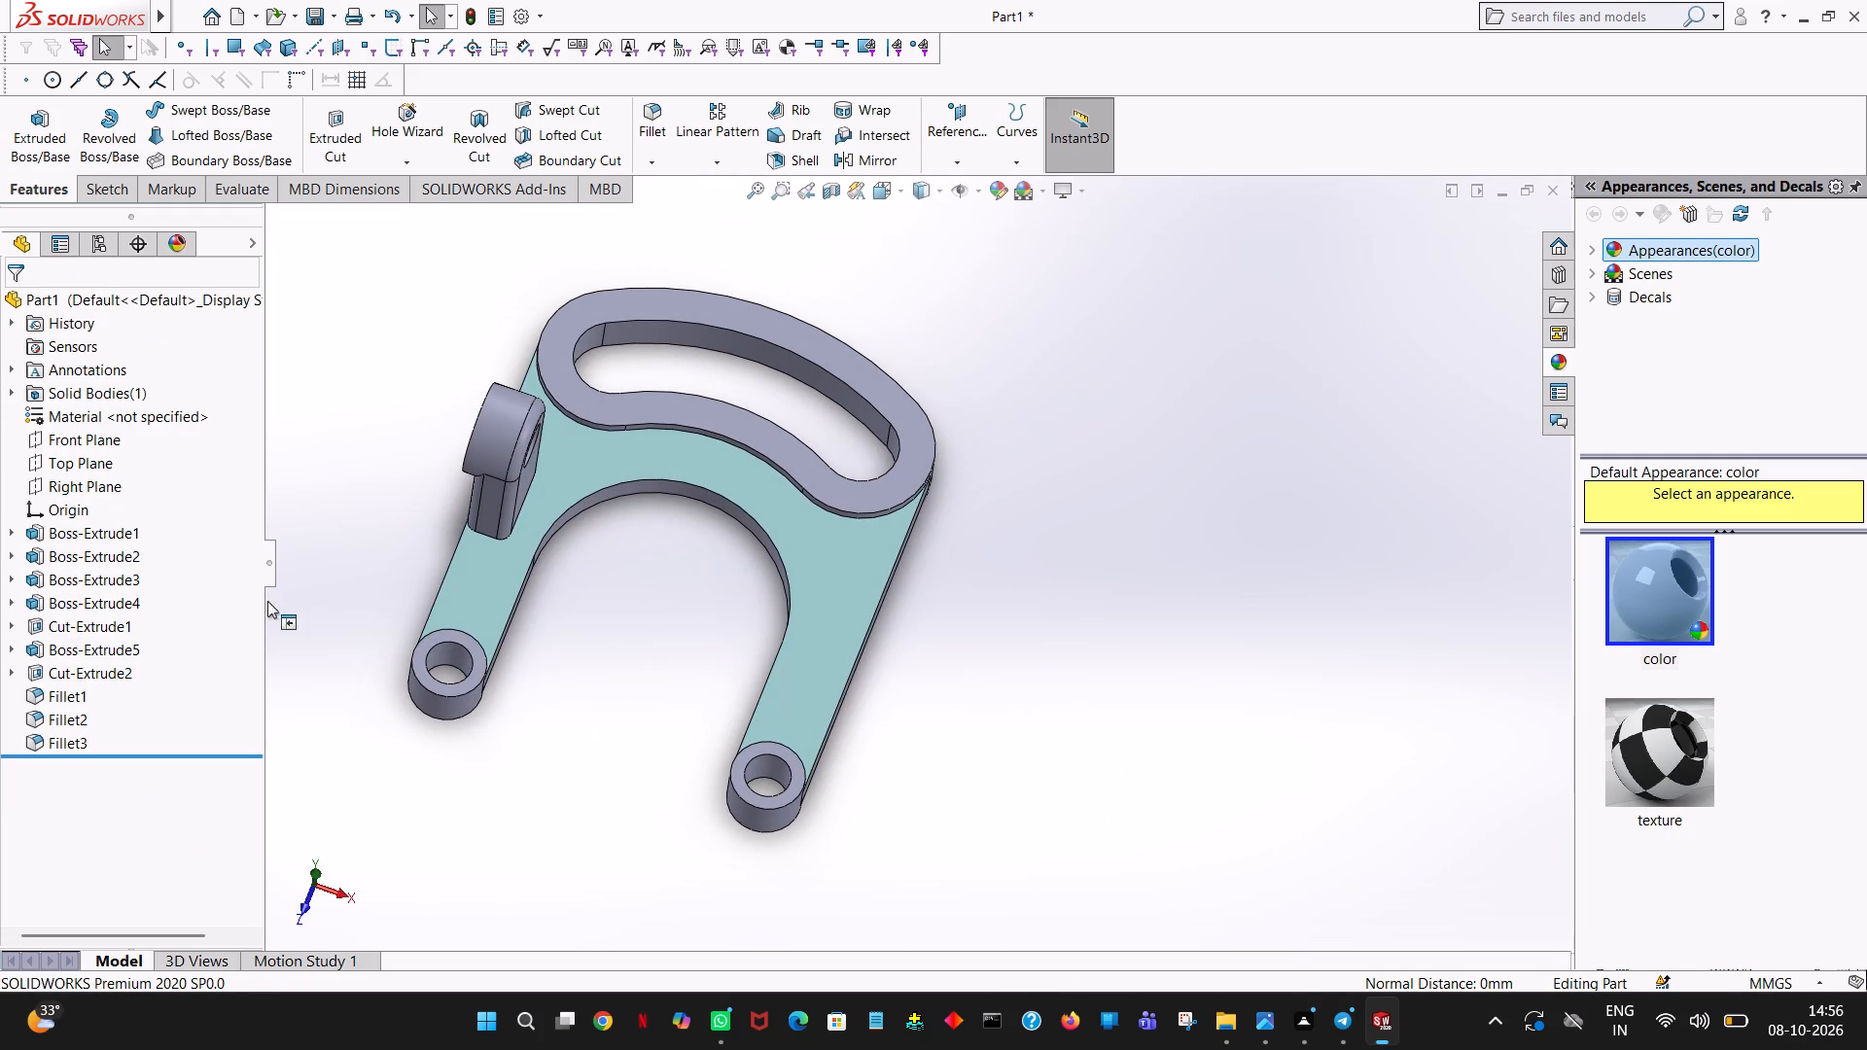
click(459, 635)
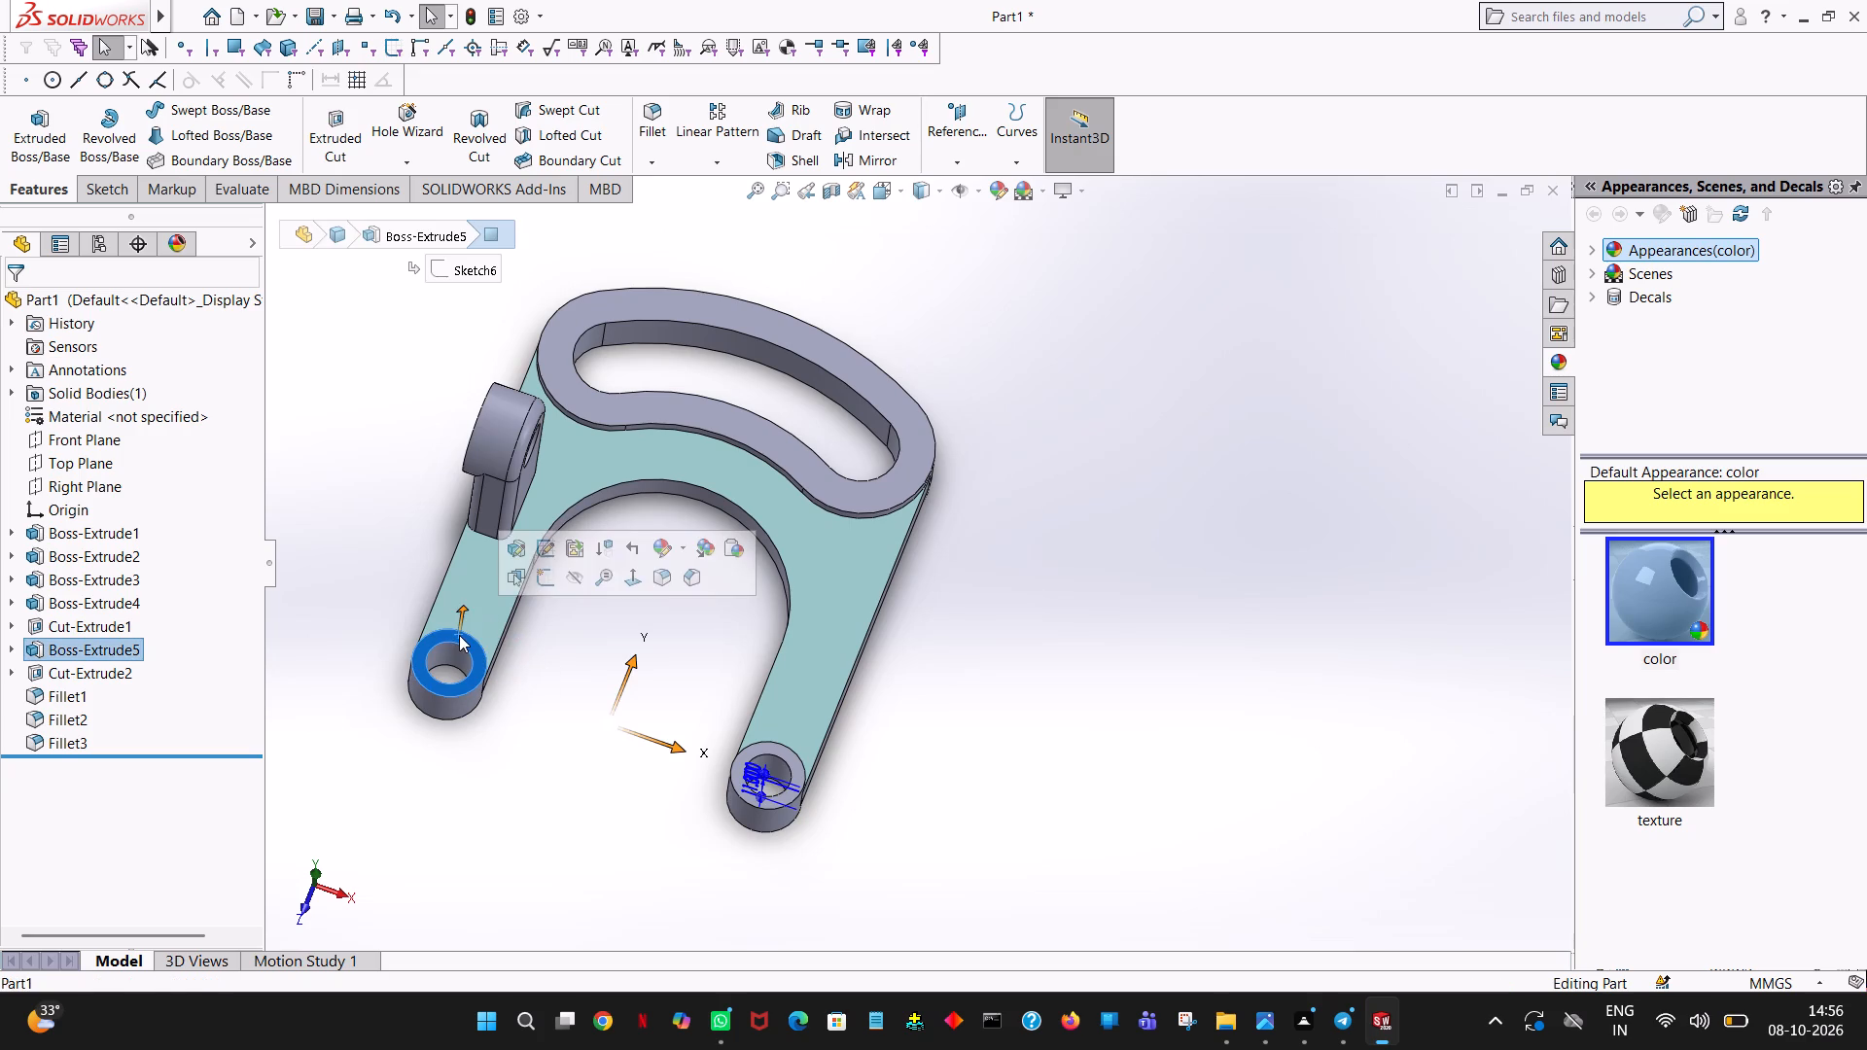
click(662, 546)
click(674, 587)
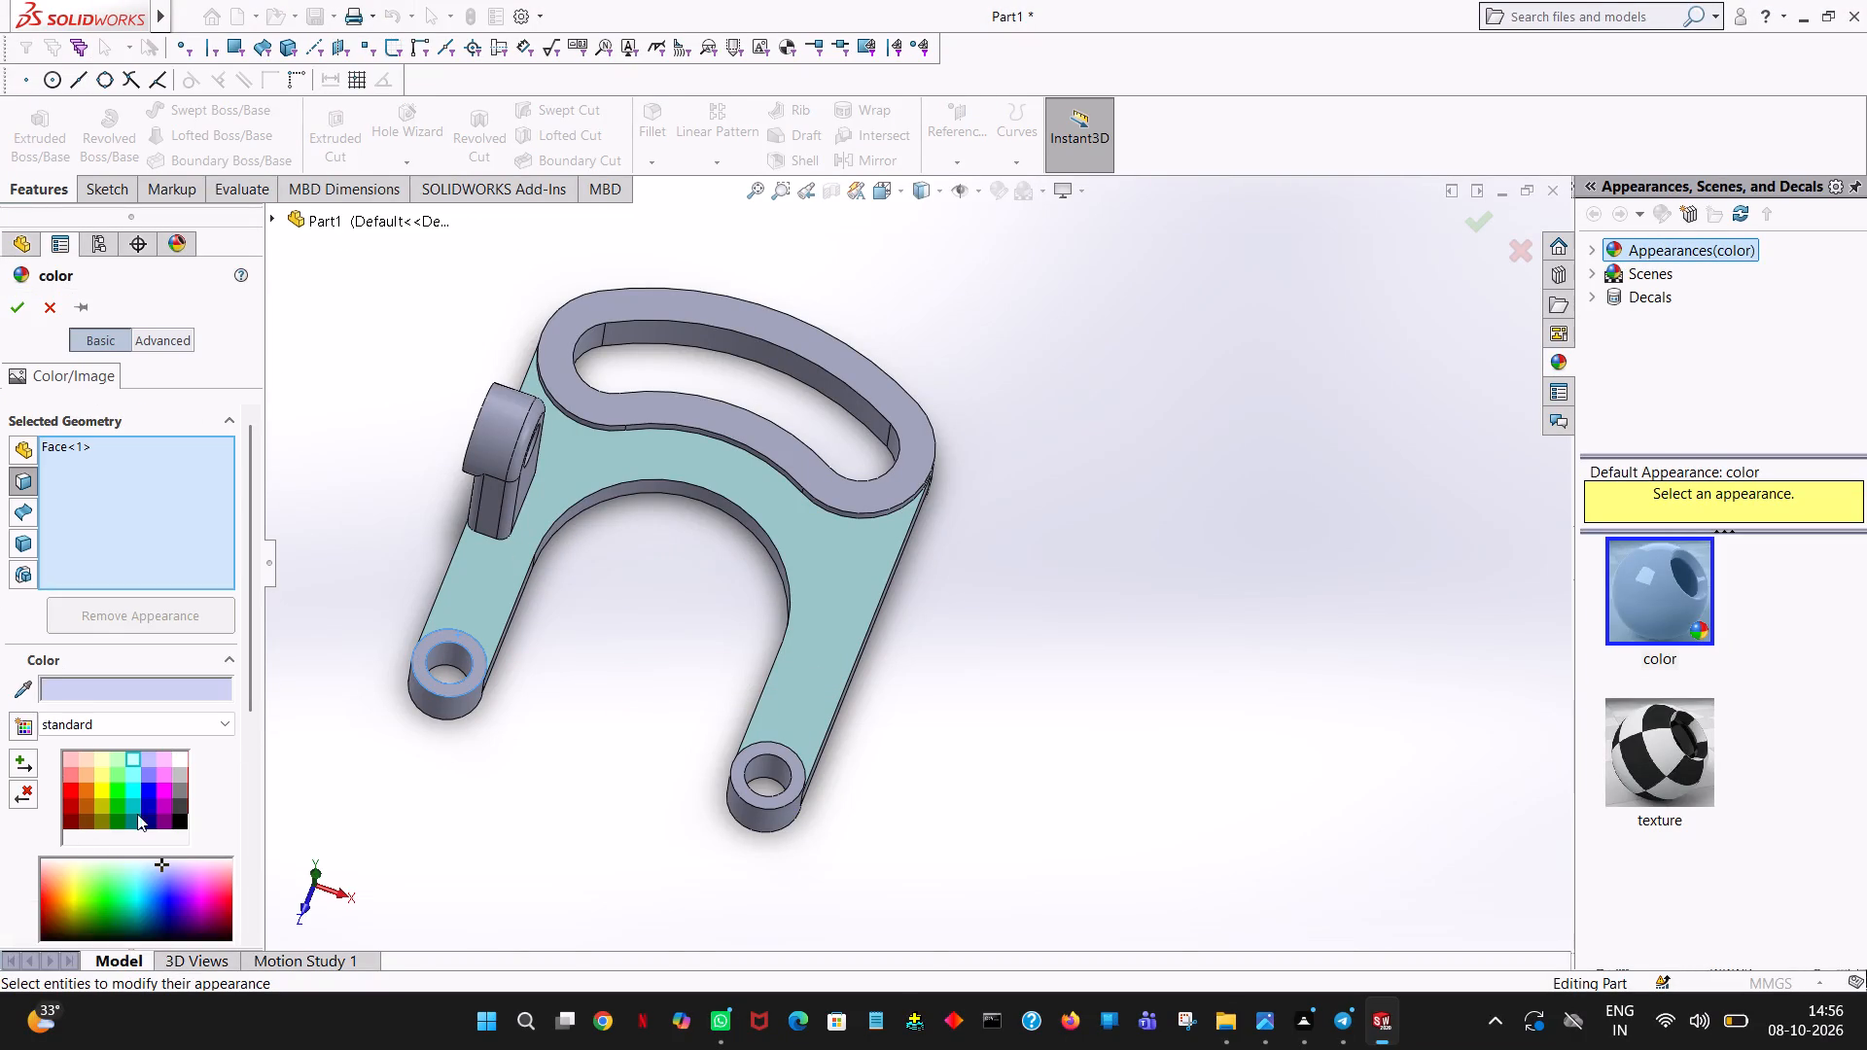
click(113, 756)
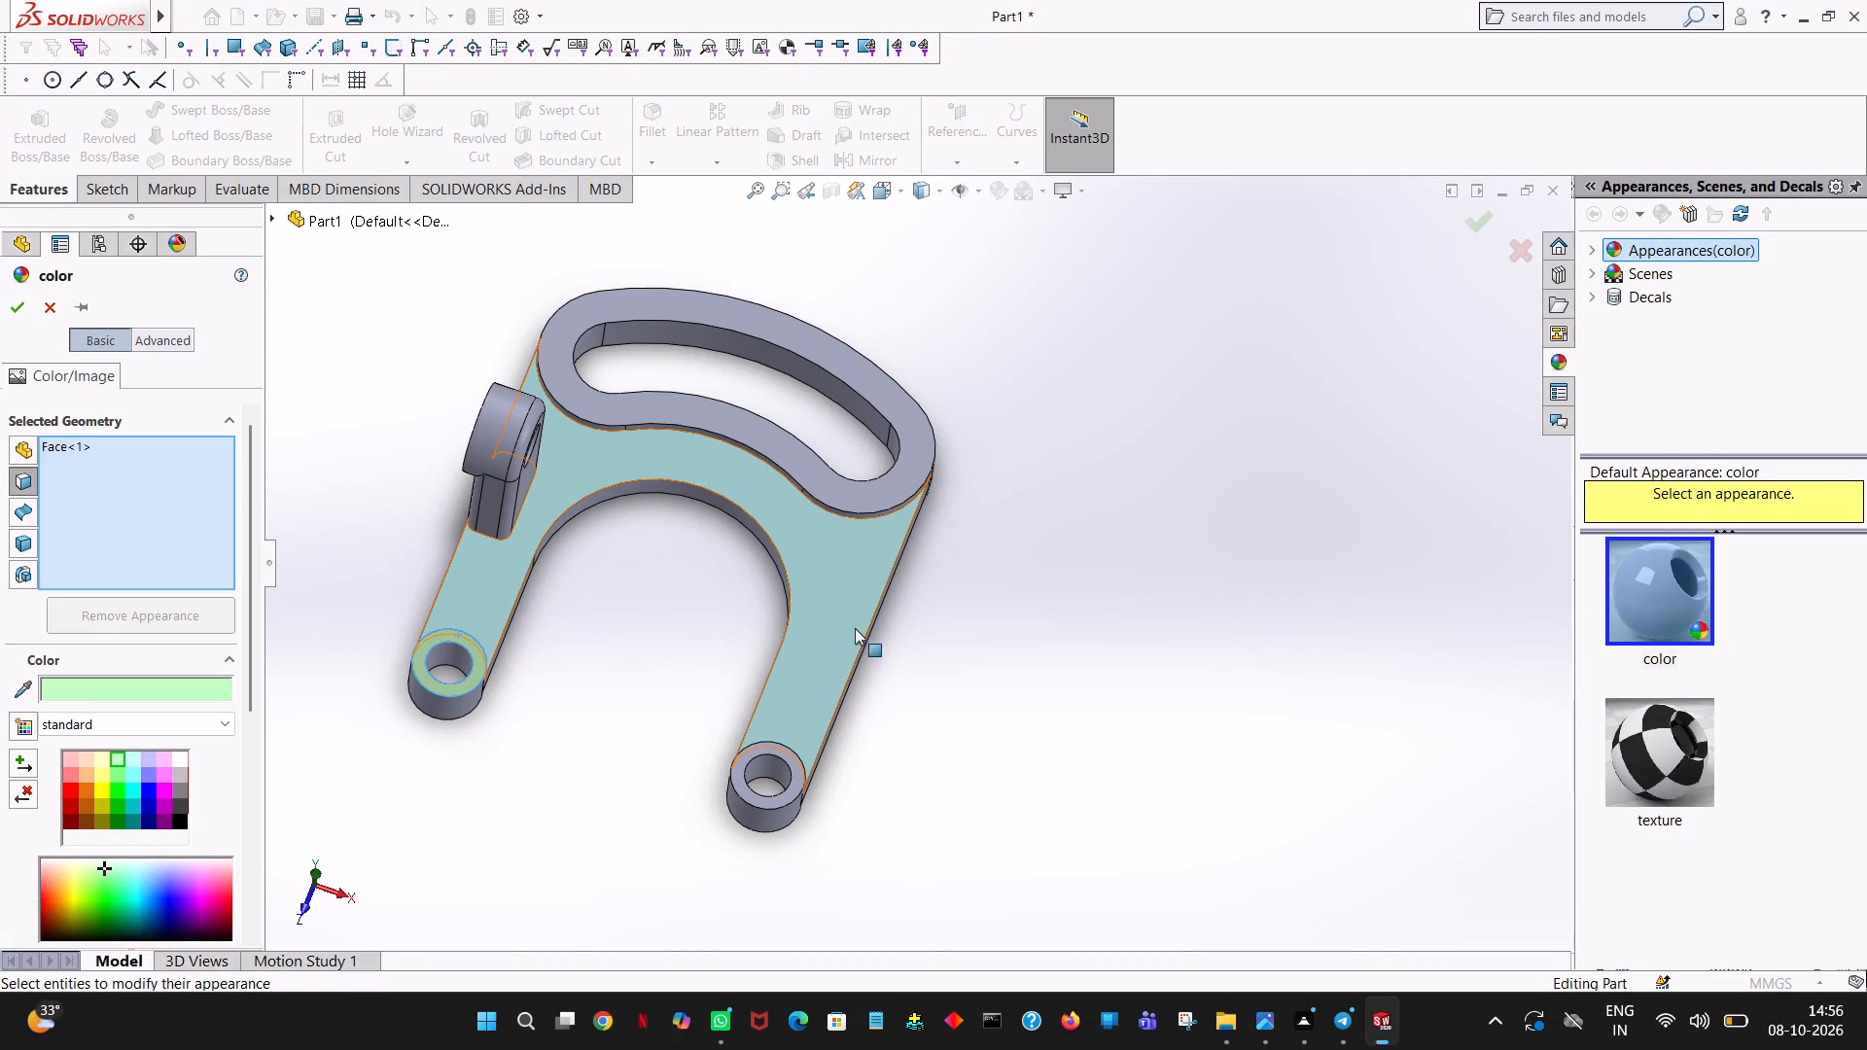
click(759, 752)
Add the lug's outer ring face and its flat inner face around the bore to the light green colour selection.
middle_drag(693, 688, 724, 710)
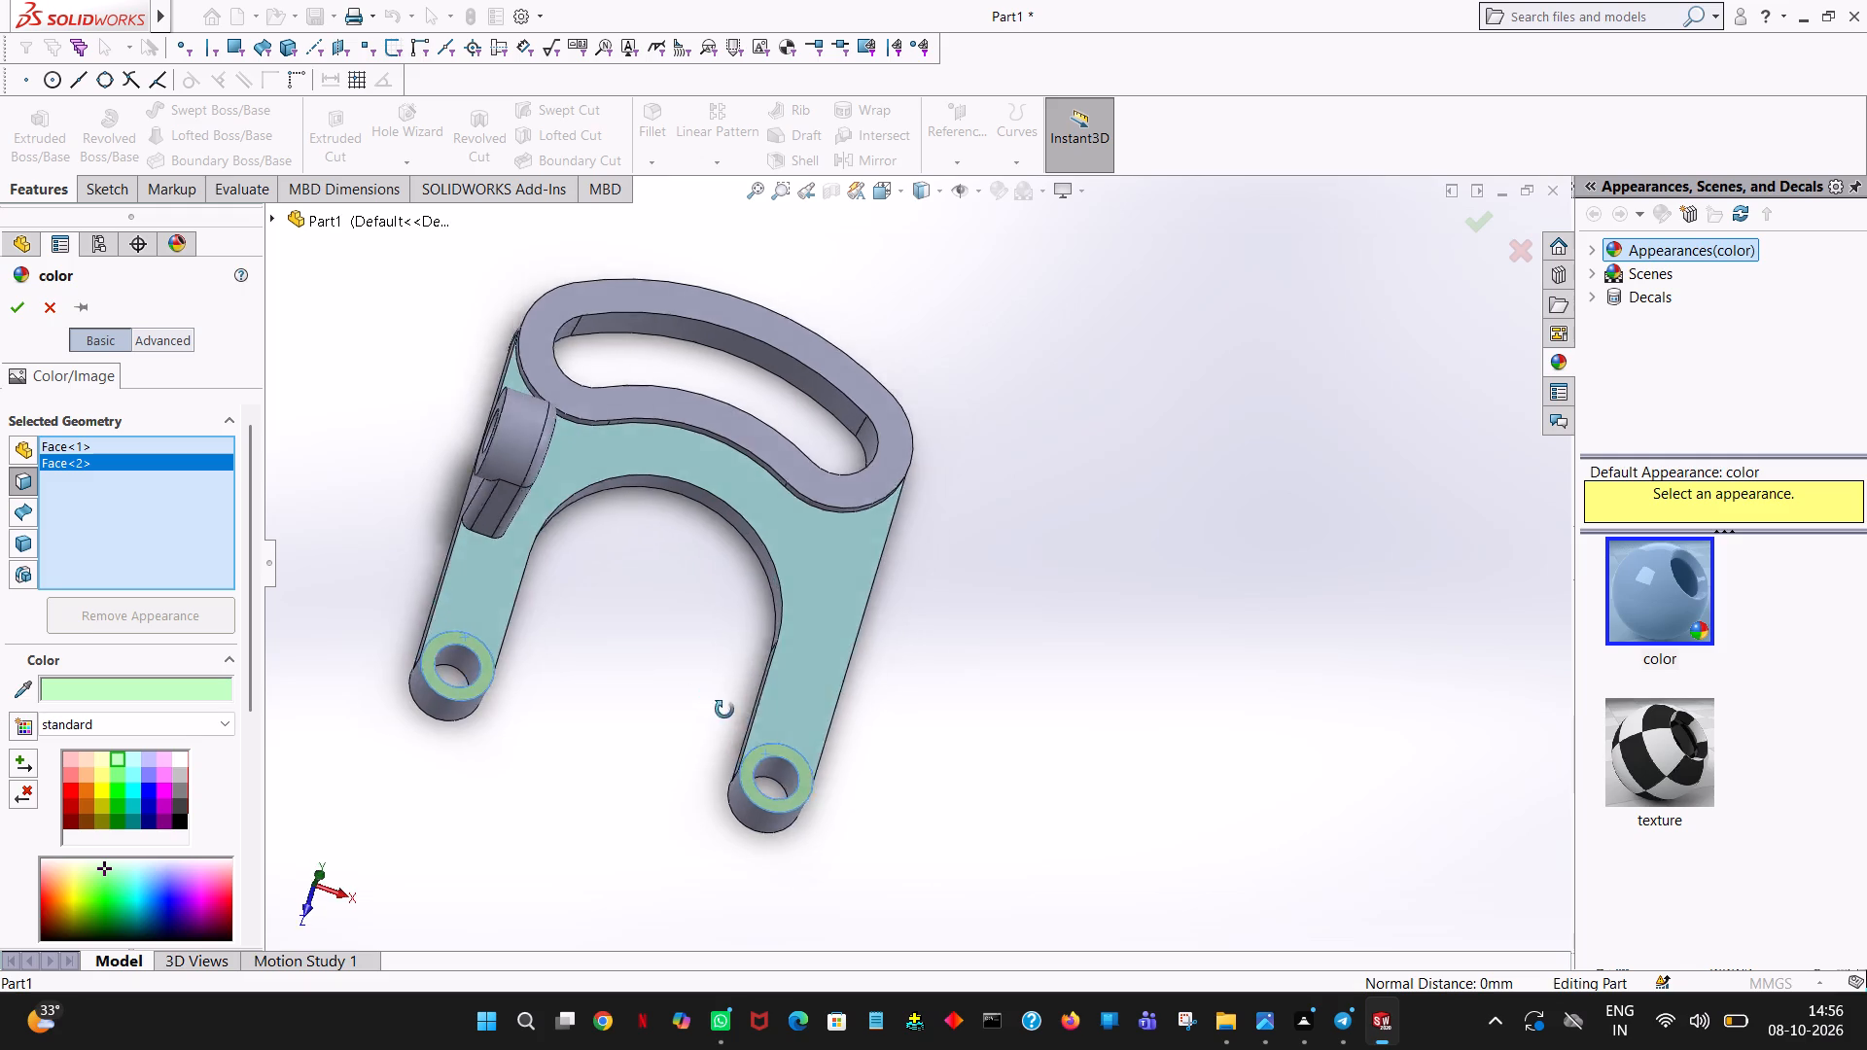
middle_drag(724, 710, 814, 775)
click(656, 496)
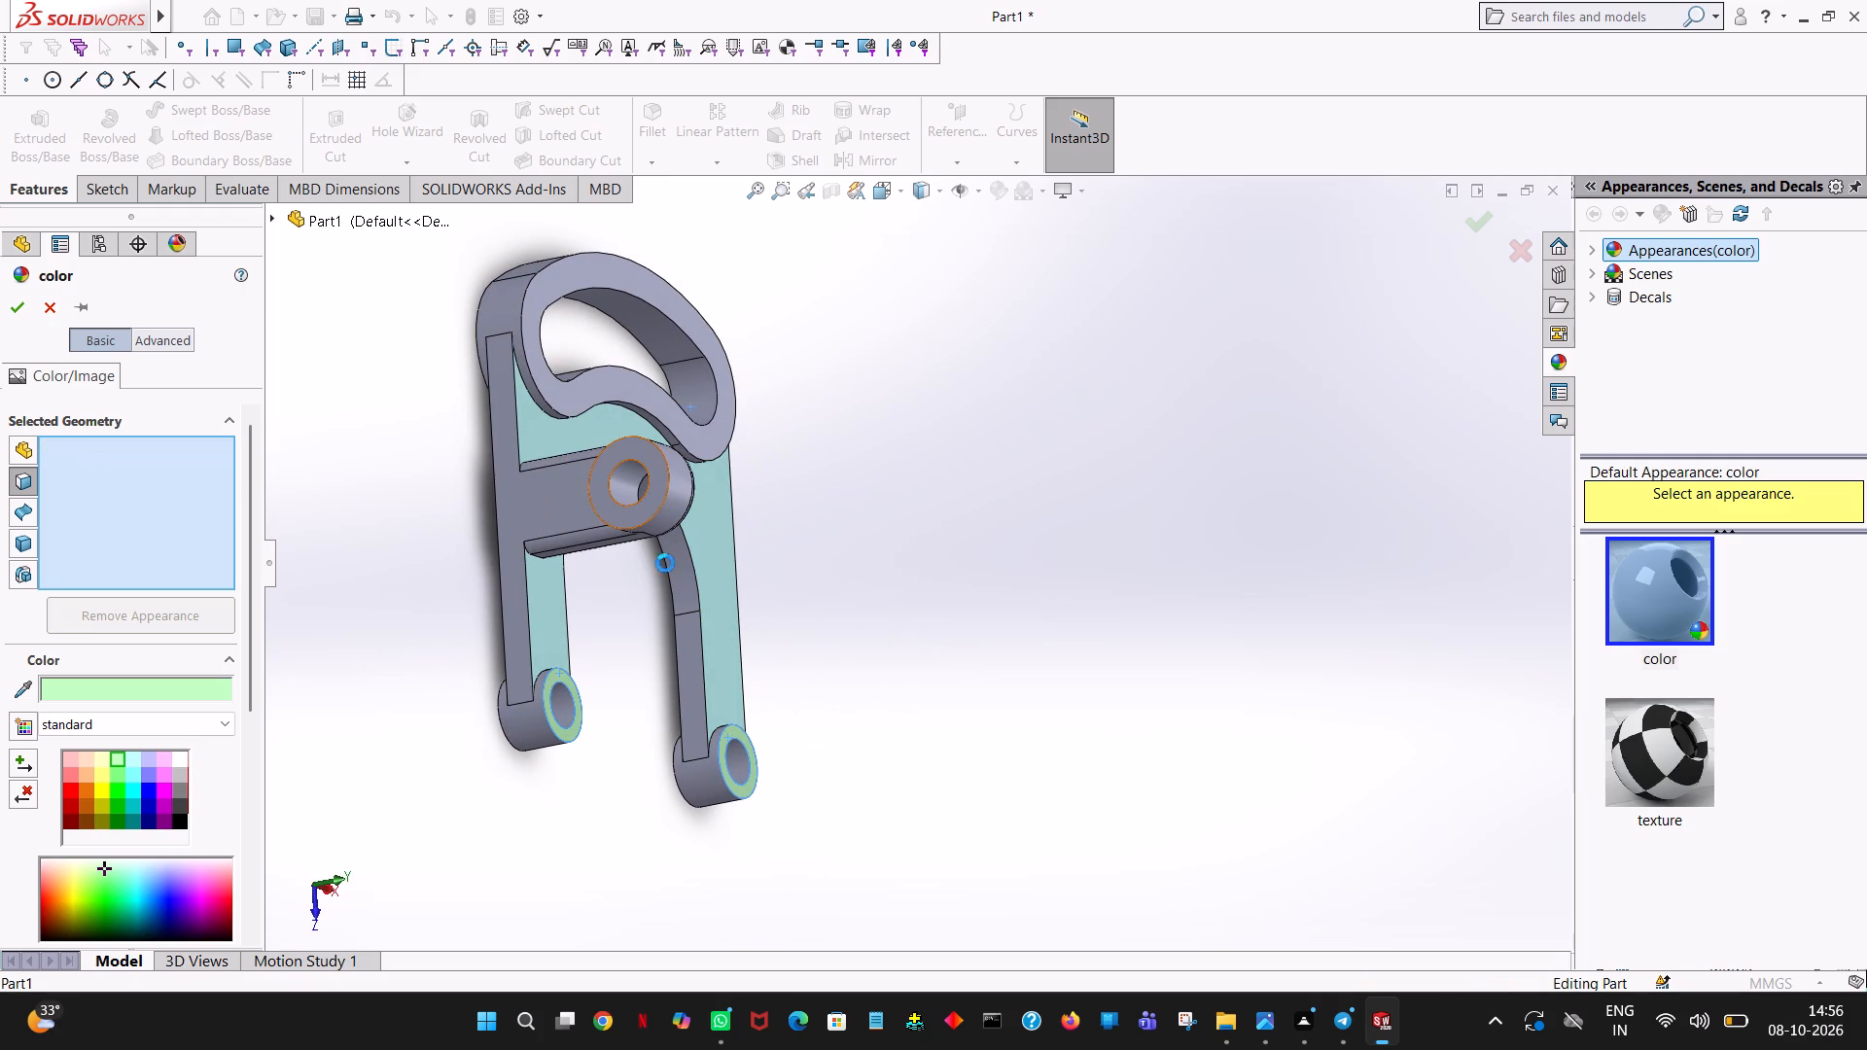
middle_drag(646, 594, 372, 610)
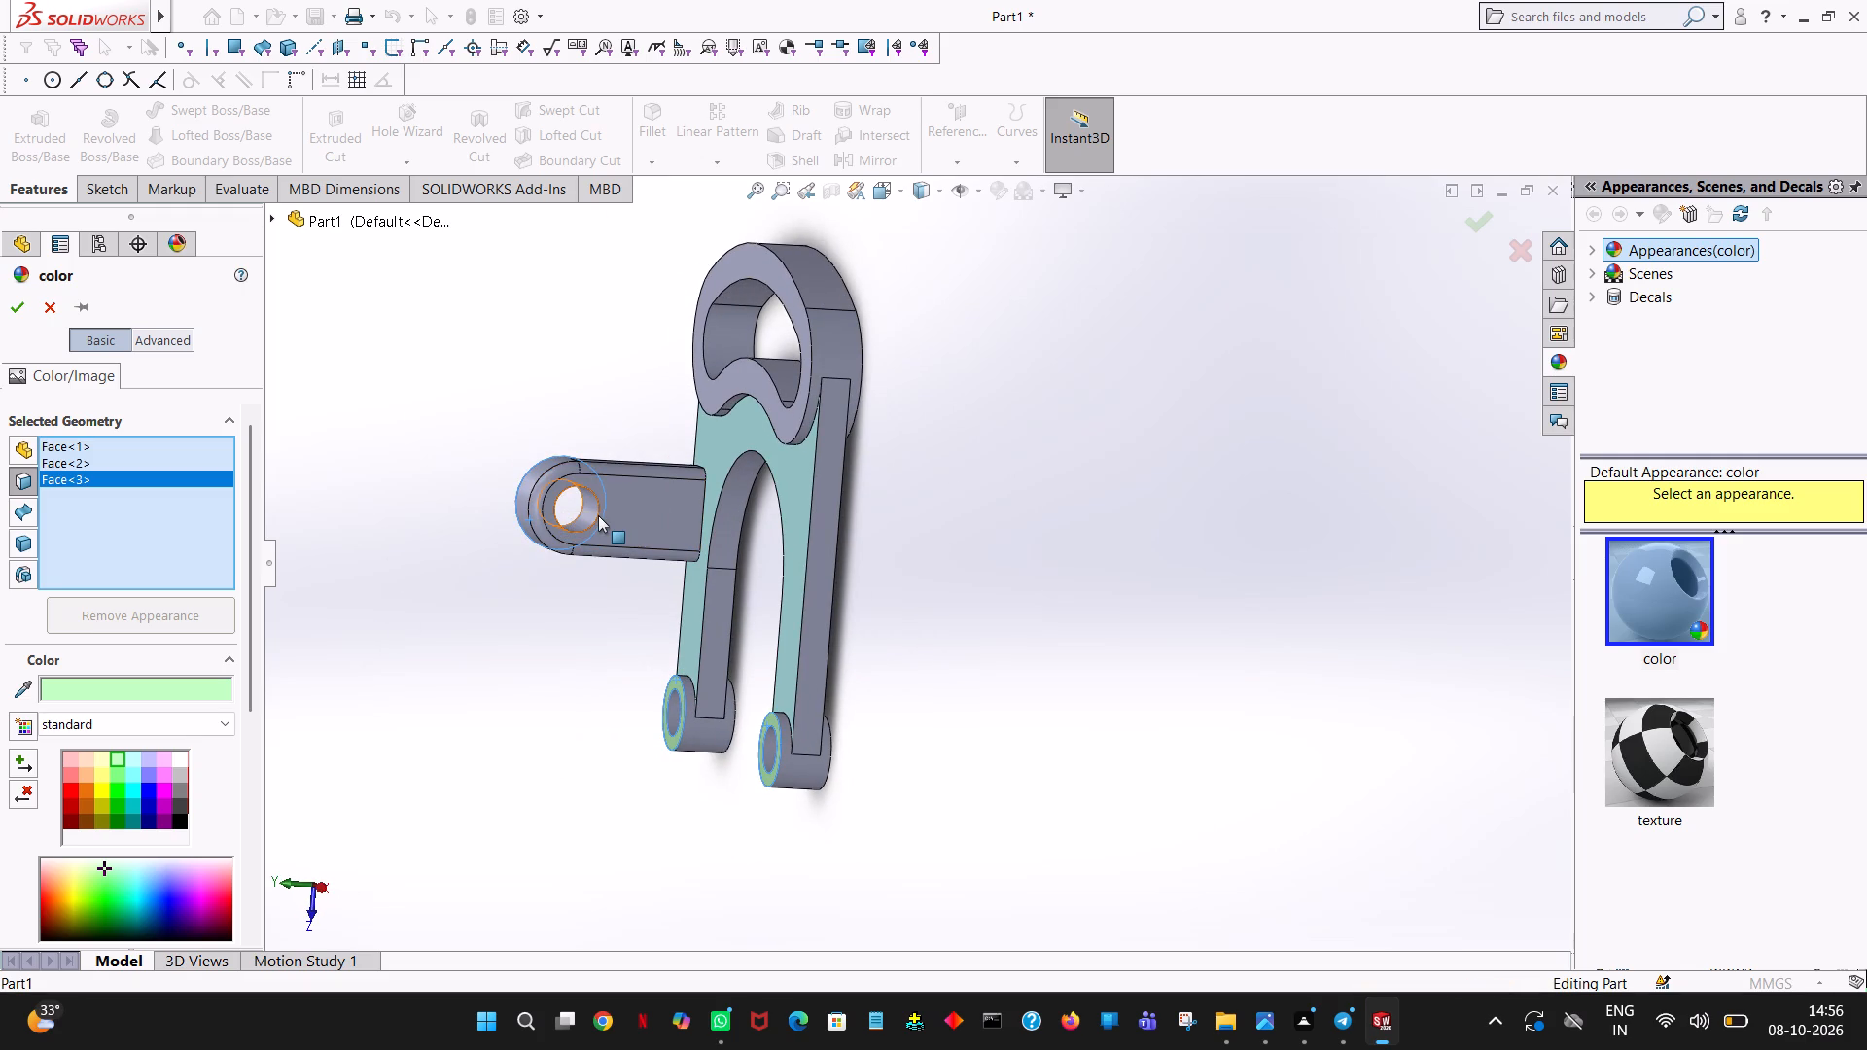
middle_drag(614, 578, 652, 564)
scroll(629, 577, up, 1)
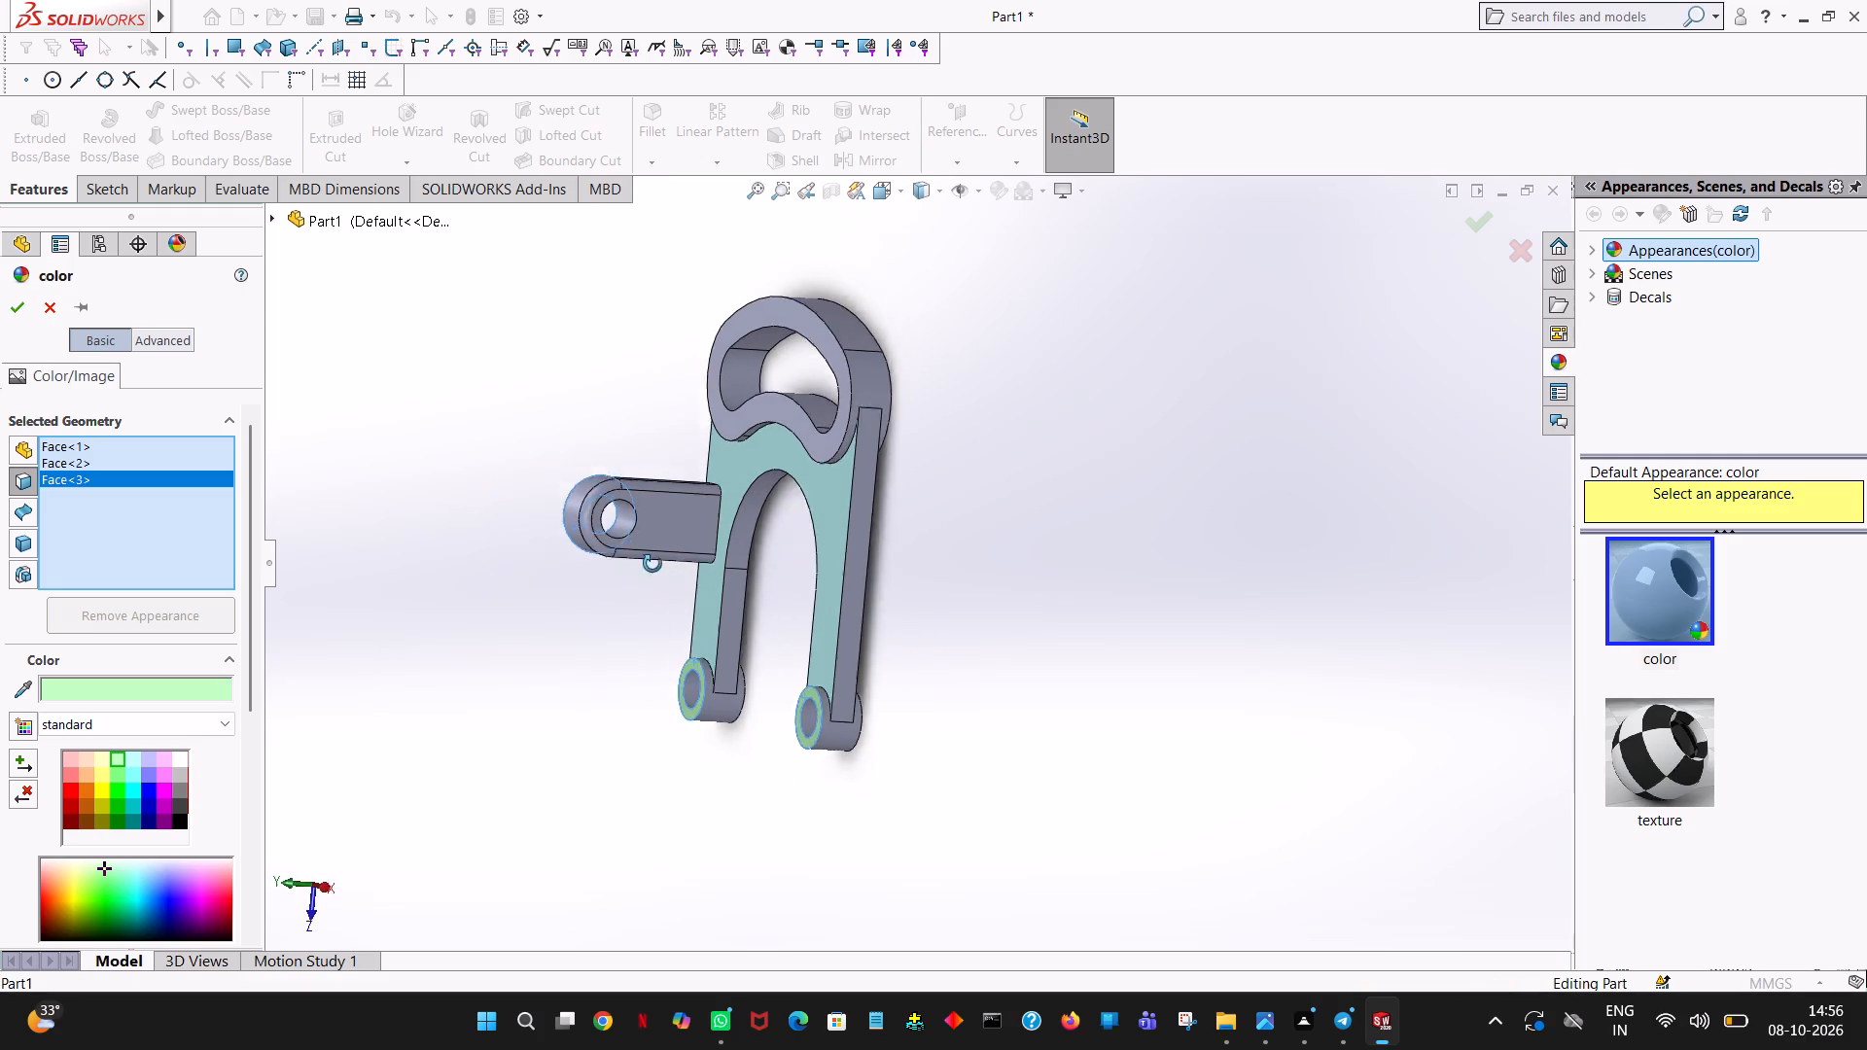
middle_drag(652, 564, 714, 346)
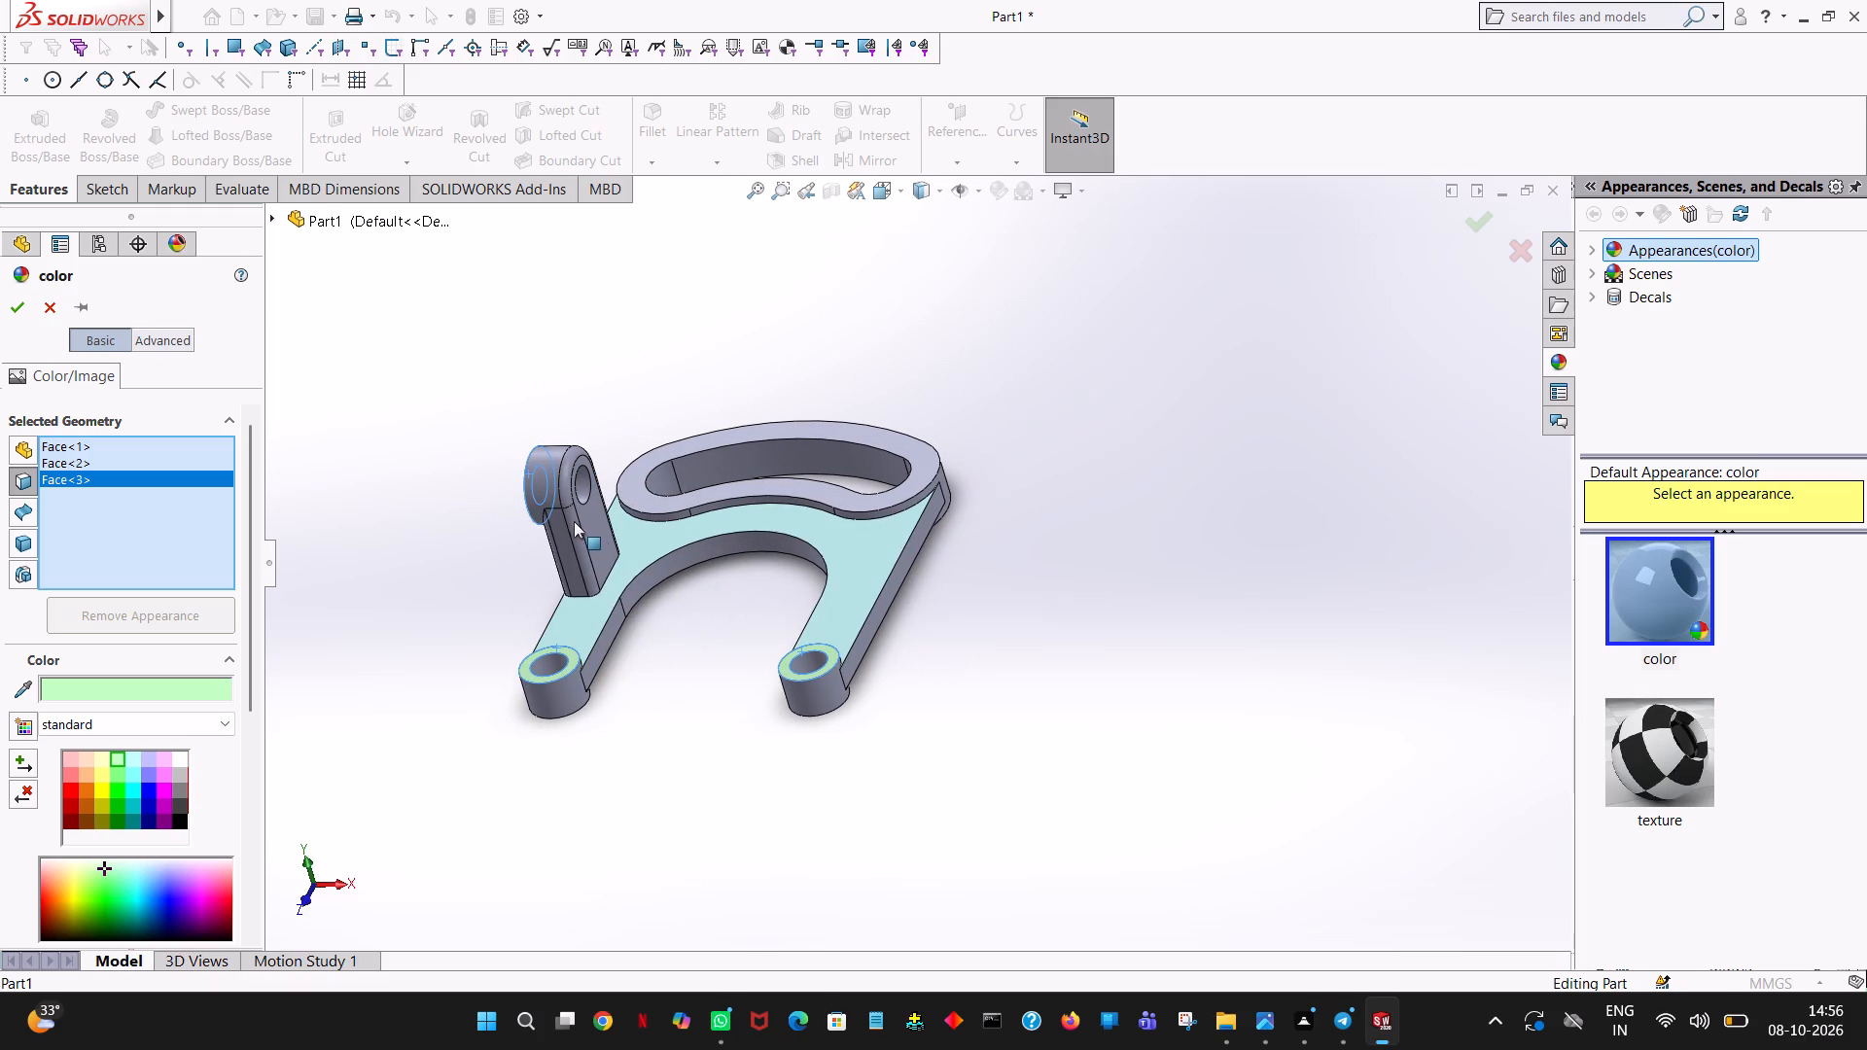
click(590, 528)
Add the underside ring faces of both leg-end bosses to the light green selection and apply the colour.
middle_drag(641, 628, 913, 450)
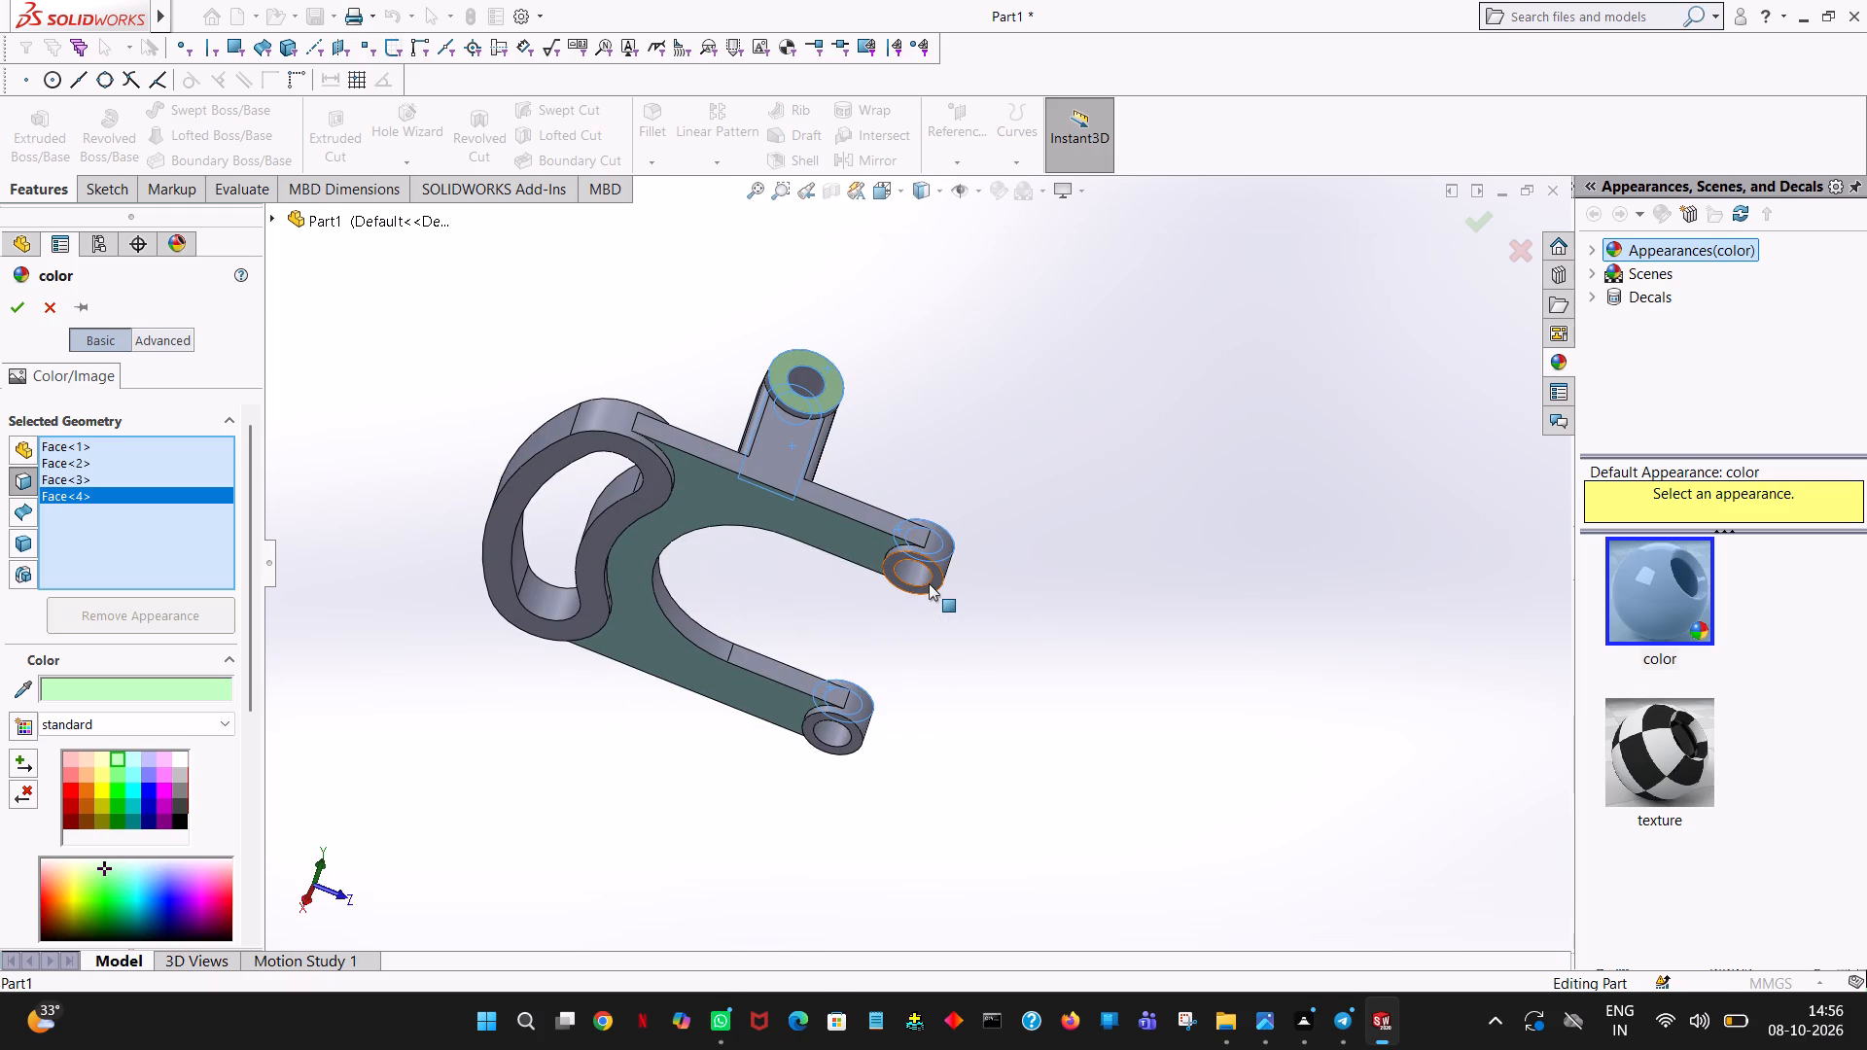
click(929, 583)
click(858, 736)
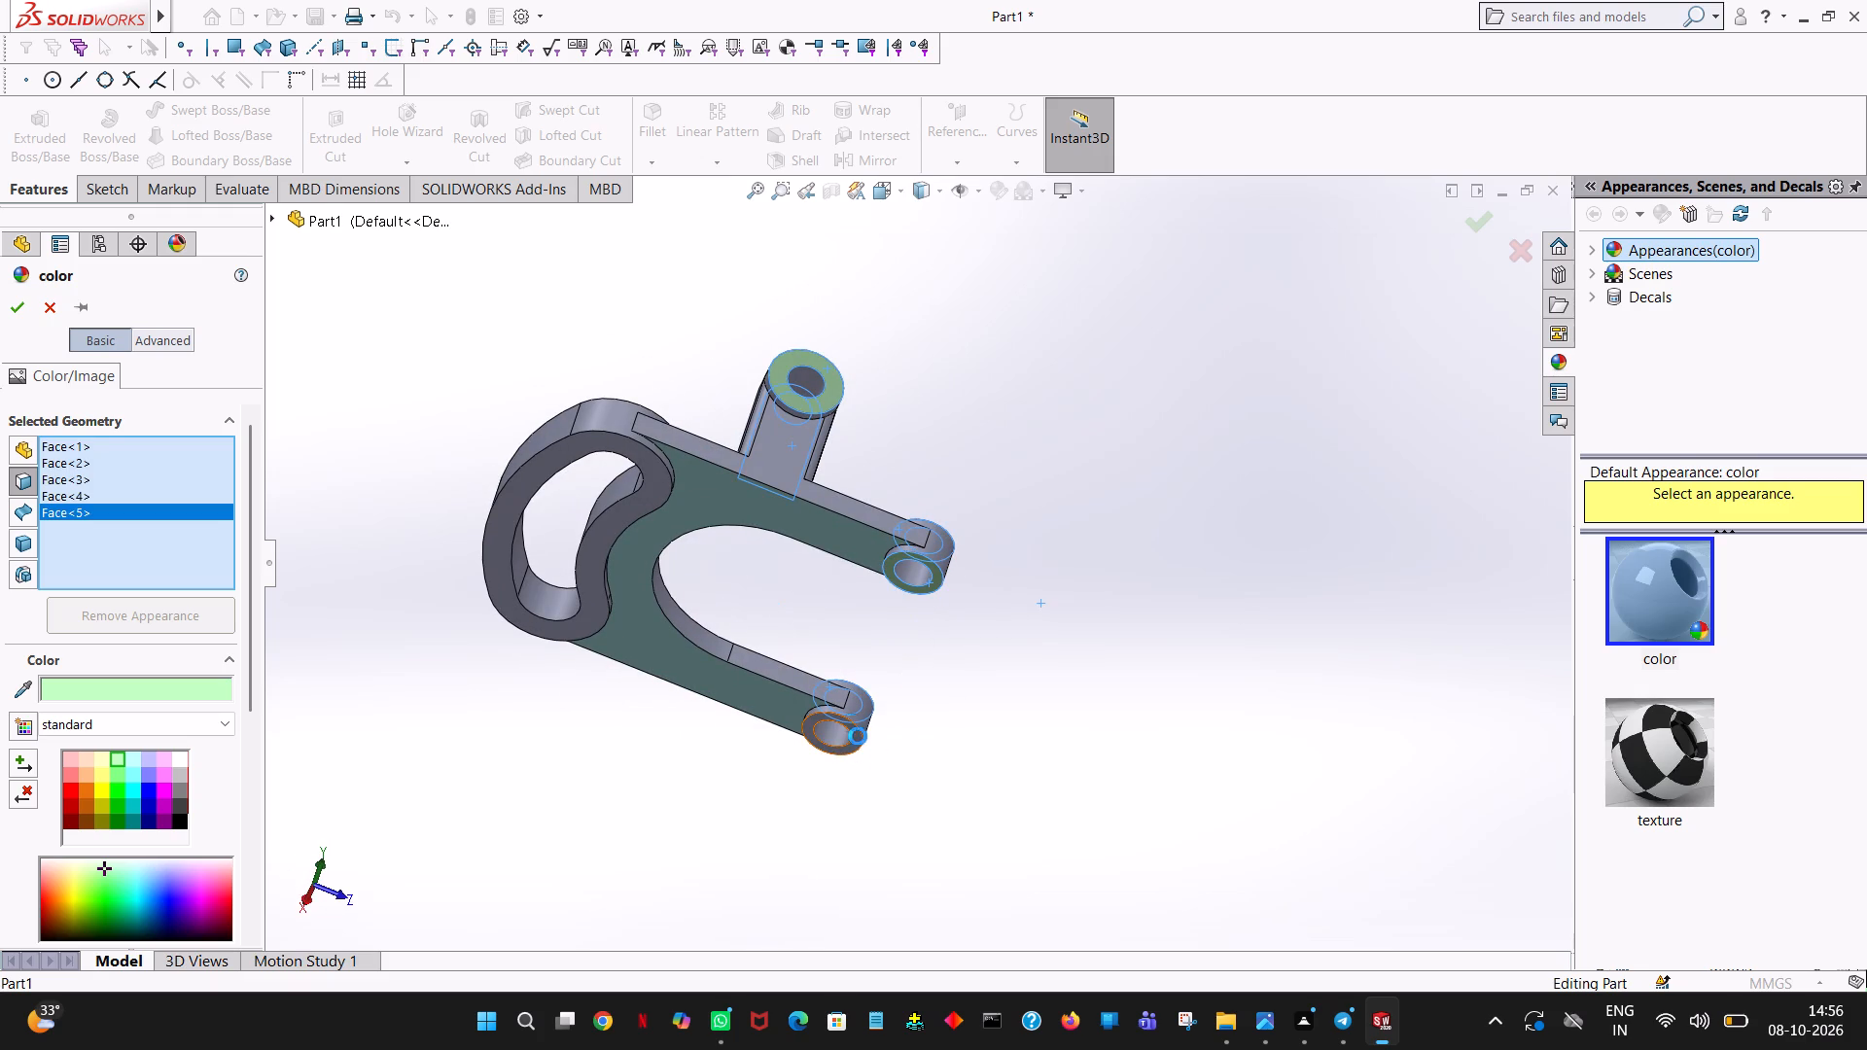
click(17, 319)
Colour the upper and underside faces of the curved slotted end light yellow with a face-level appearance.
middle_drag(661, 405, 580, 758)
scroll(626, 731, up, 1)
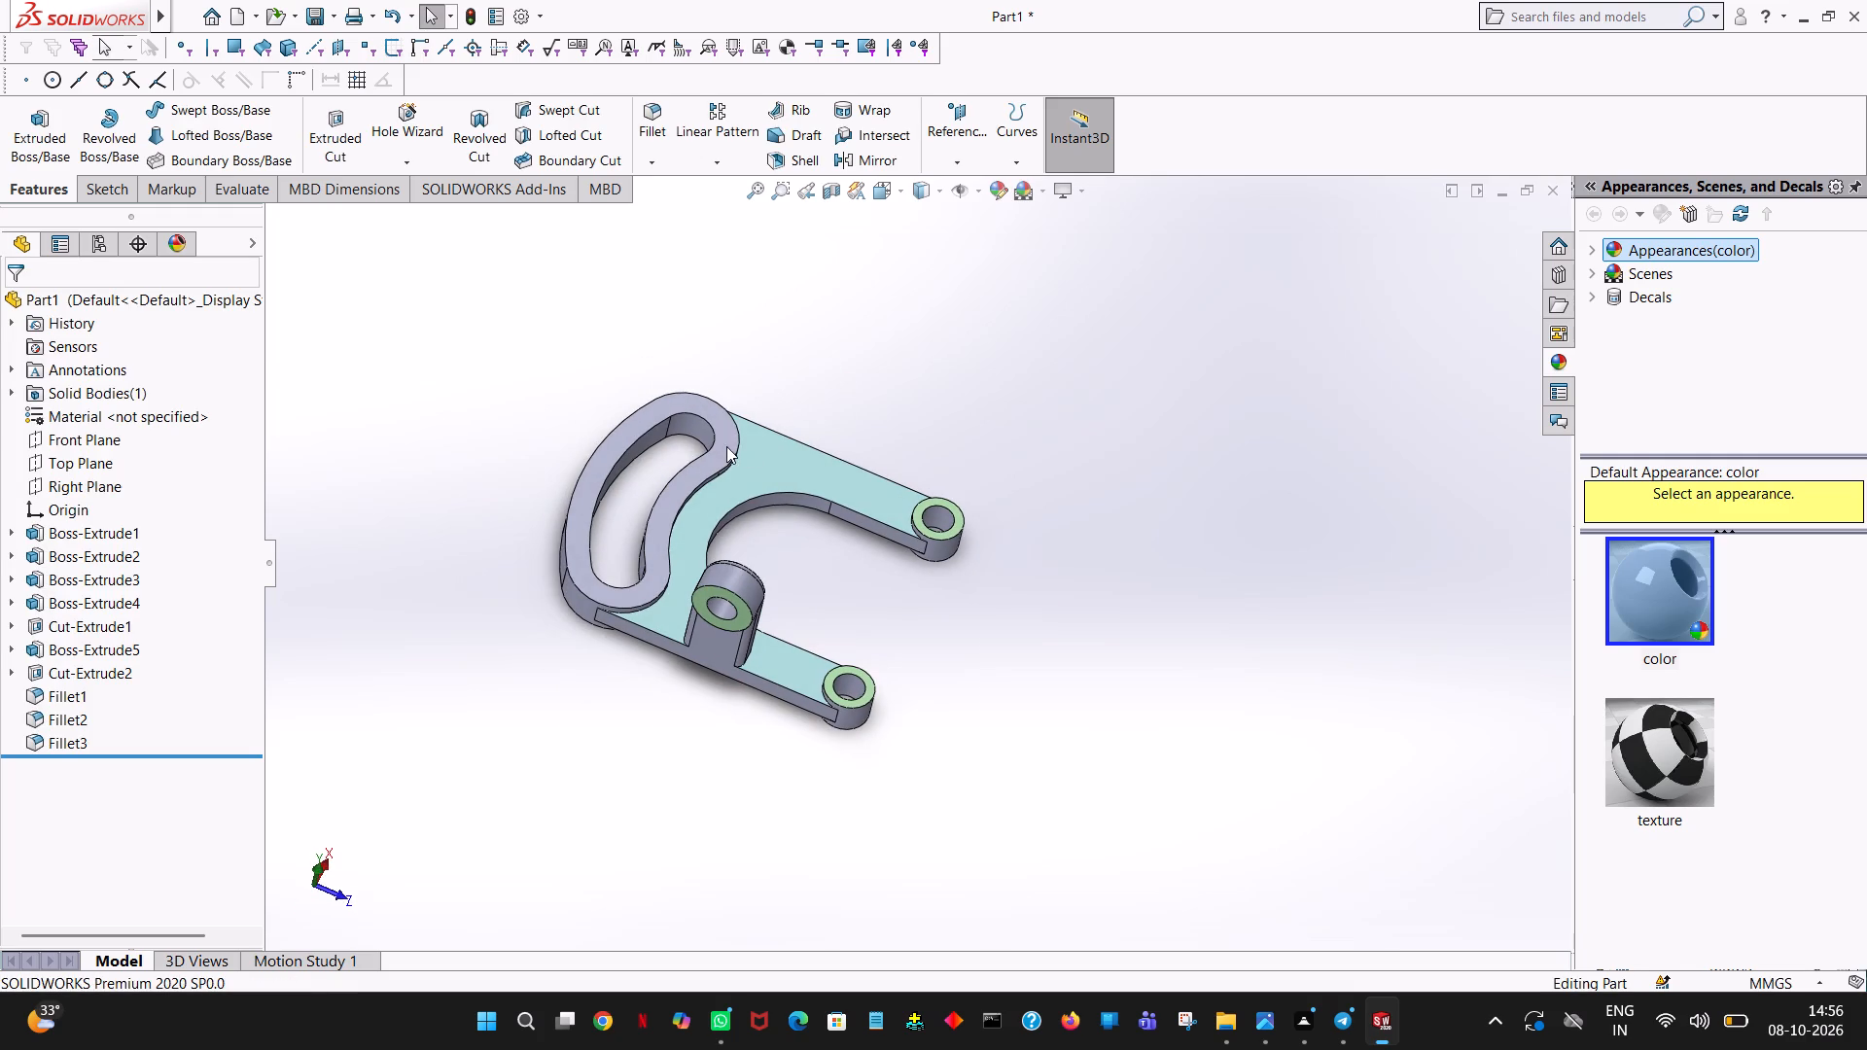
click(723, 446)
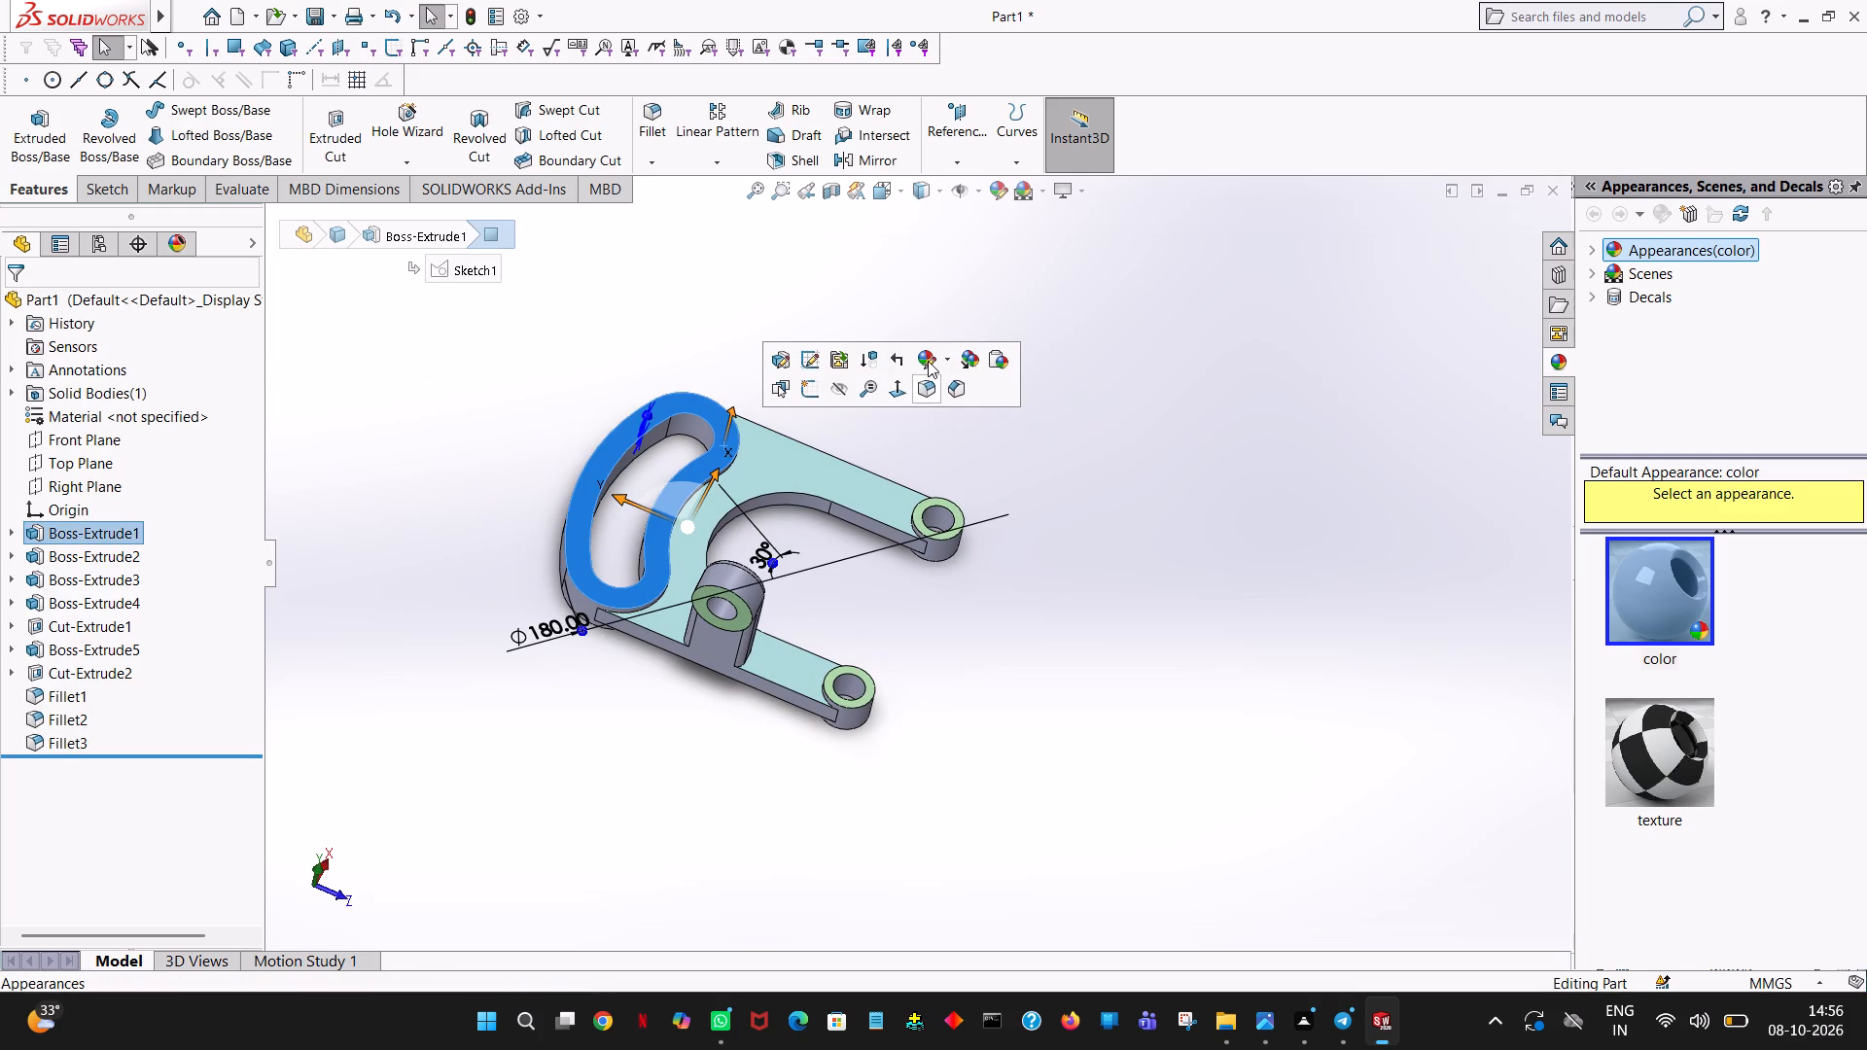
click(928, 361)
click(995, 399)
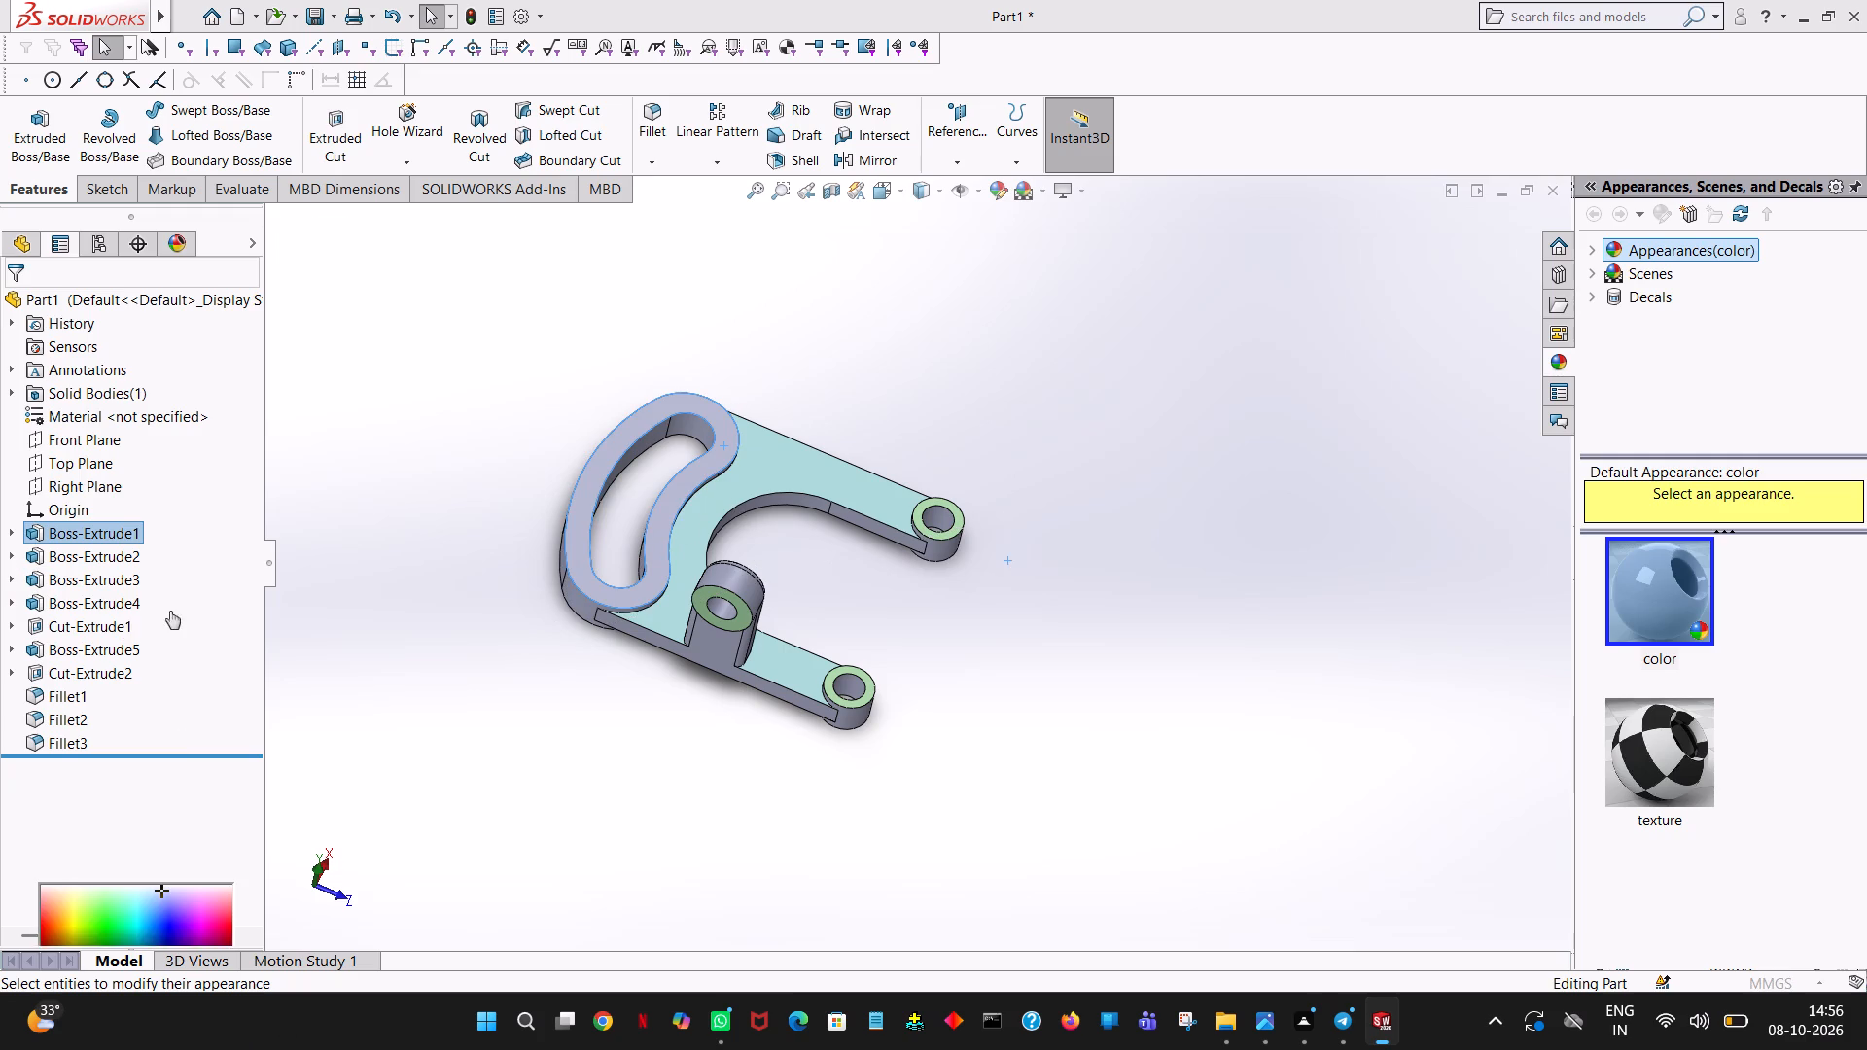
click(103, 759)
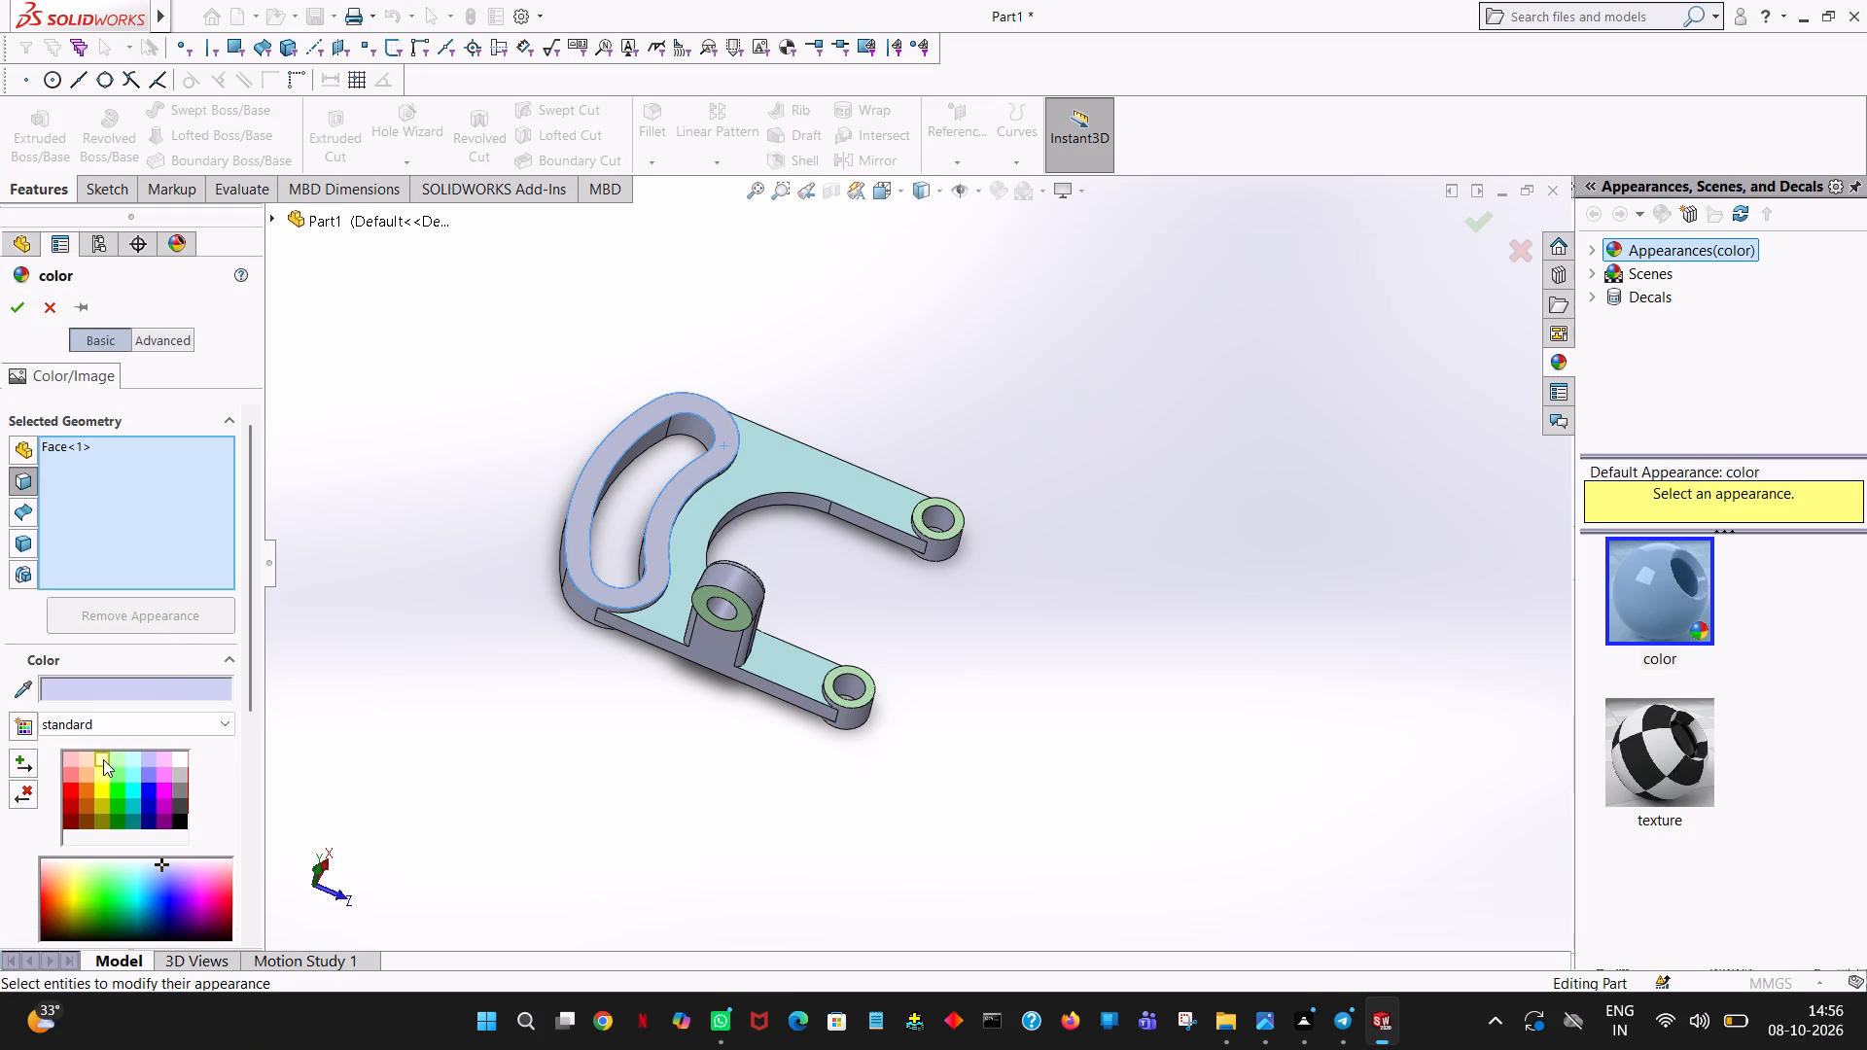
middle_drag(585, 367, 648, 359)
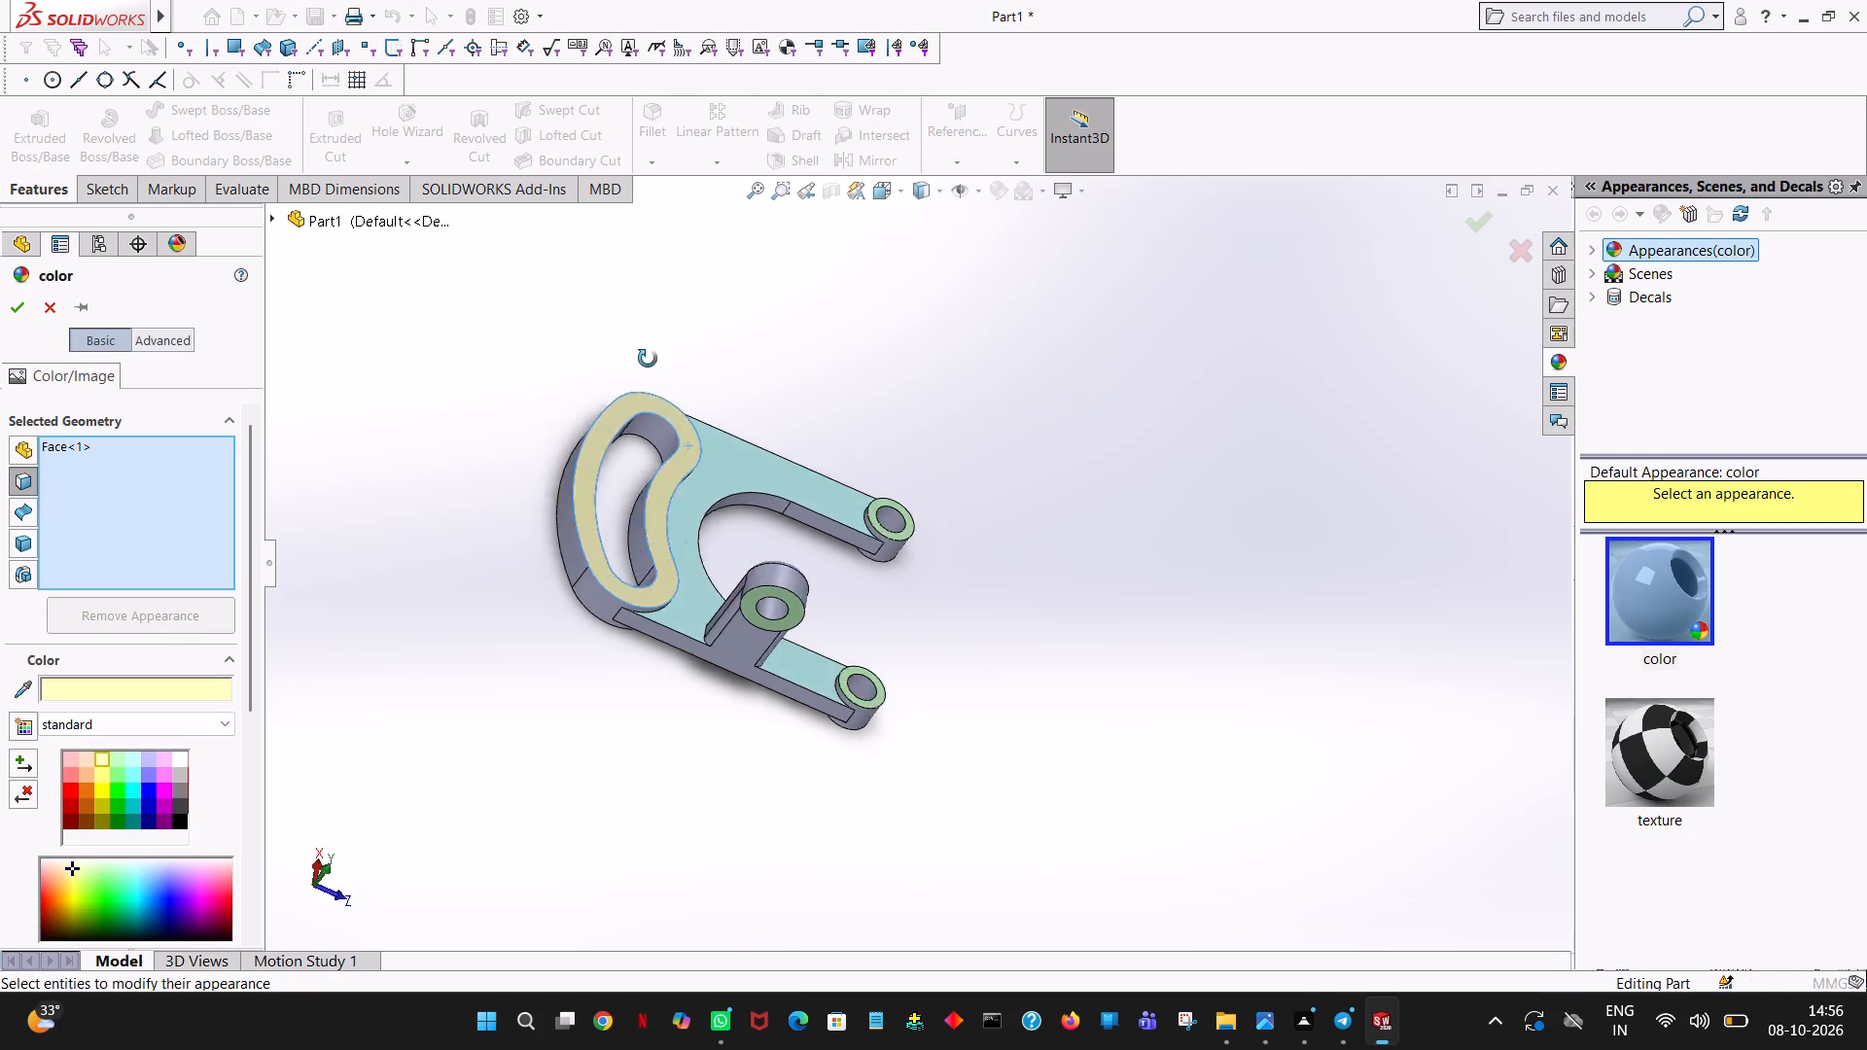
middle_drag(648, 359, 876, 156)
scroll(897, 186, up, 1)
click(883, 450)
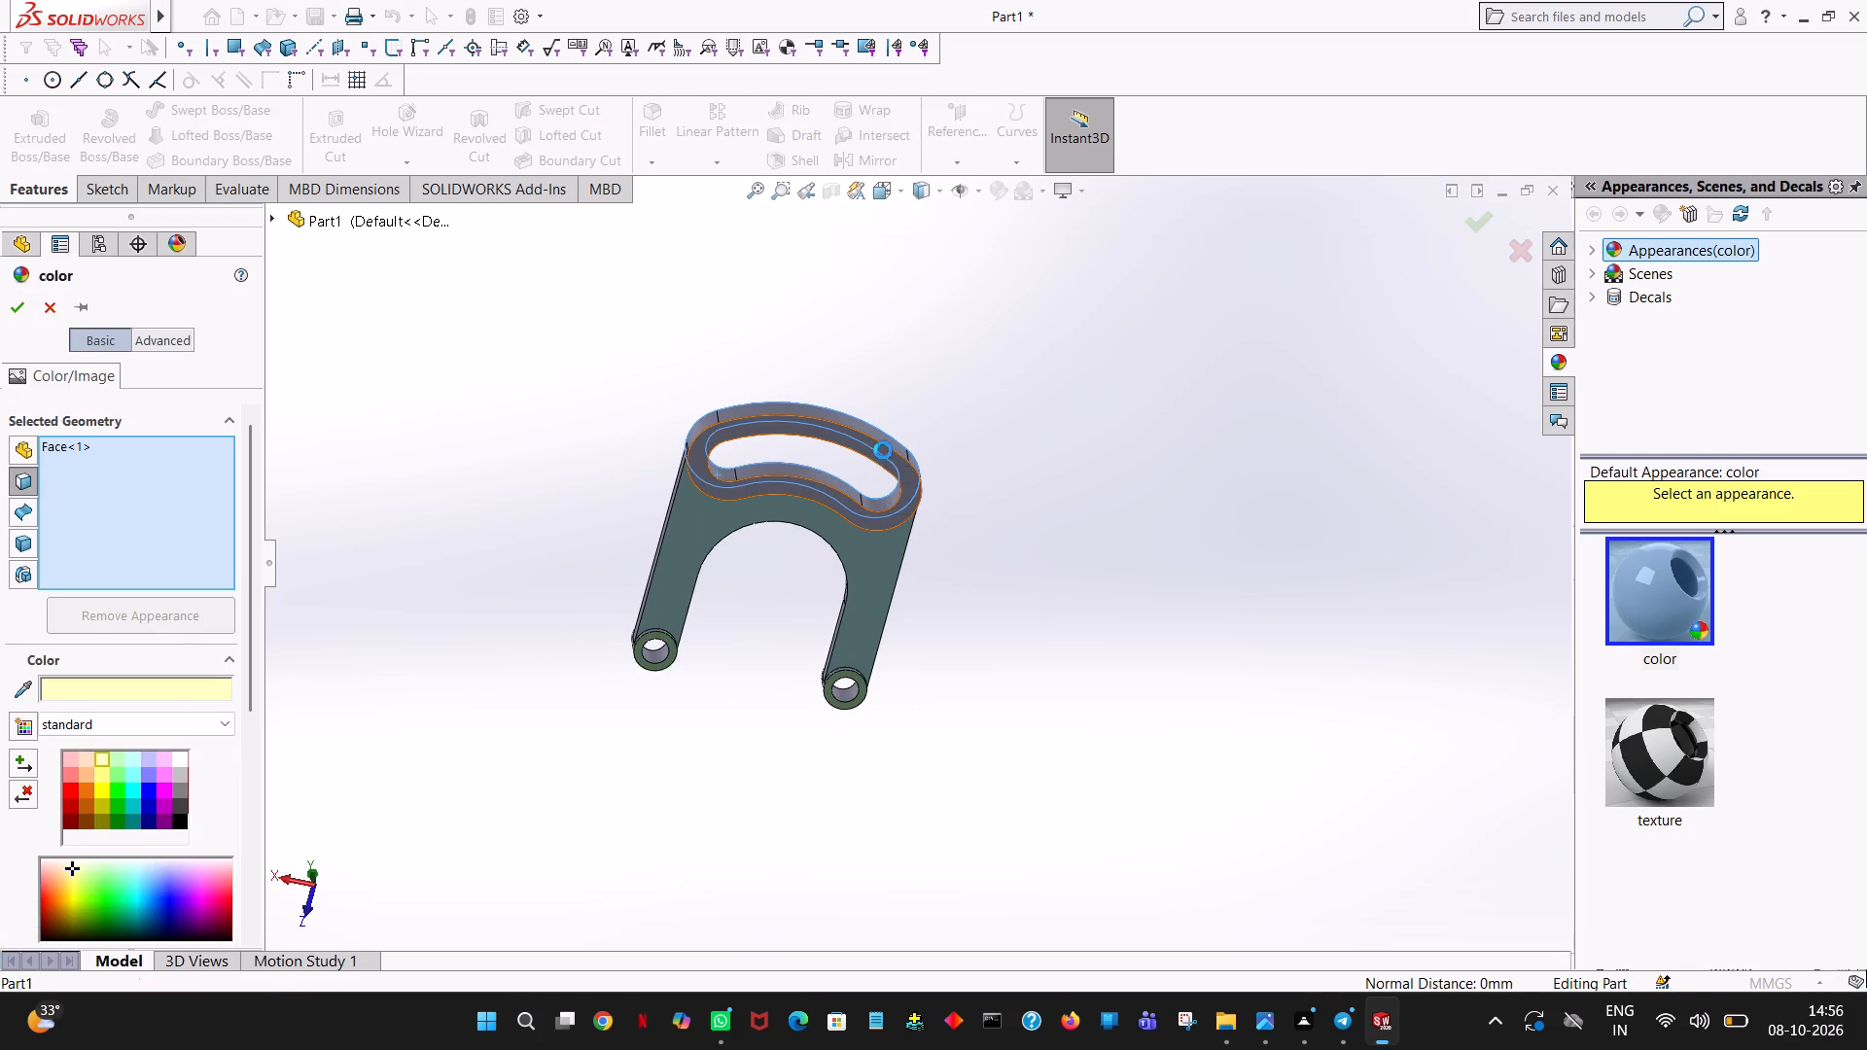
click(8, 303)
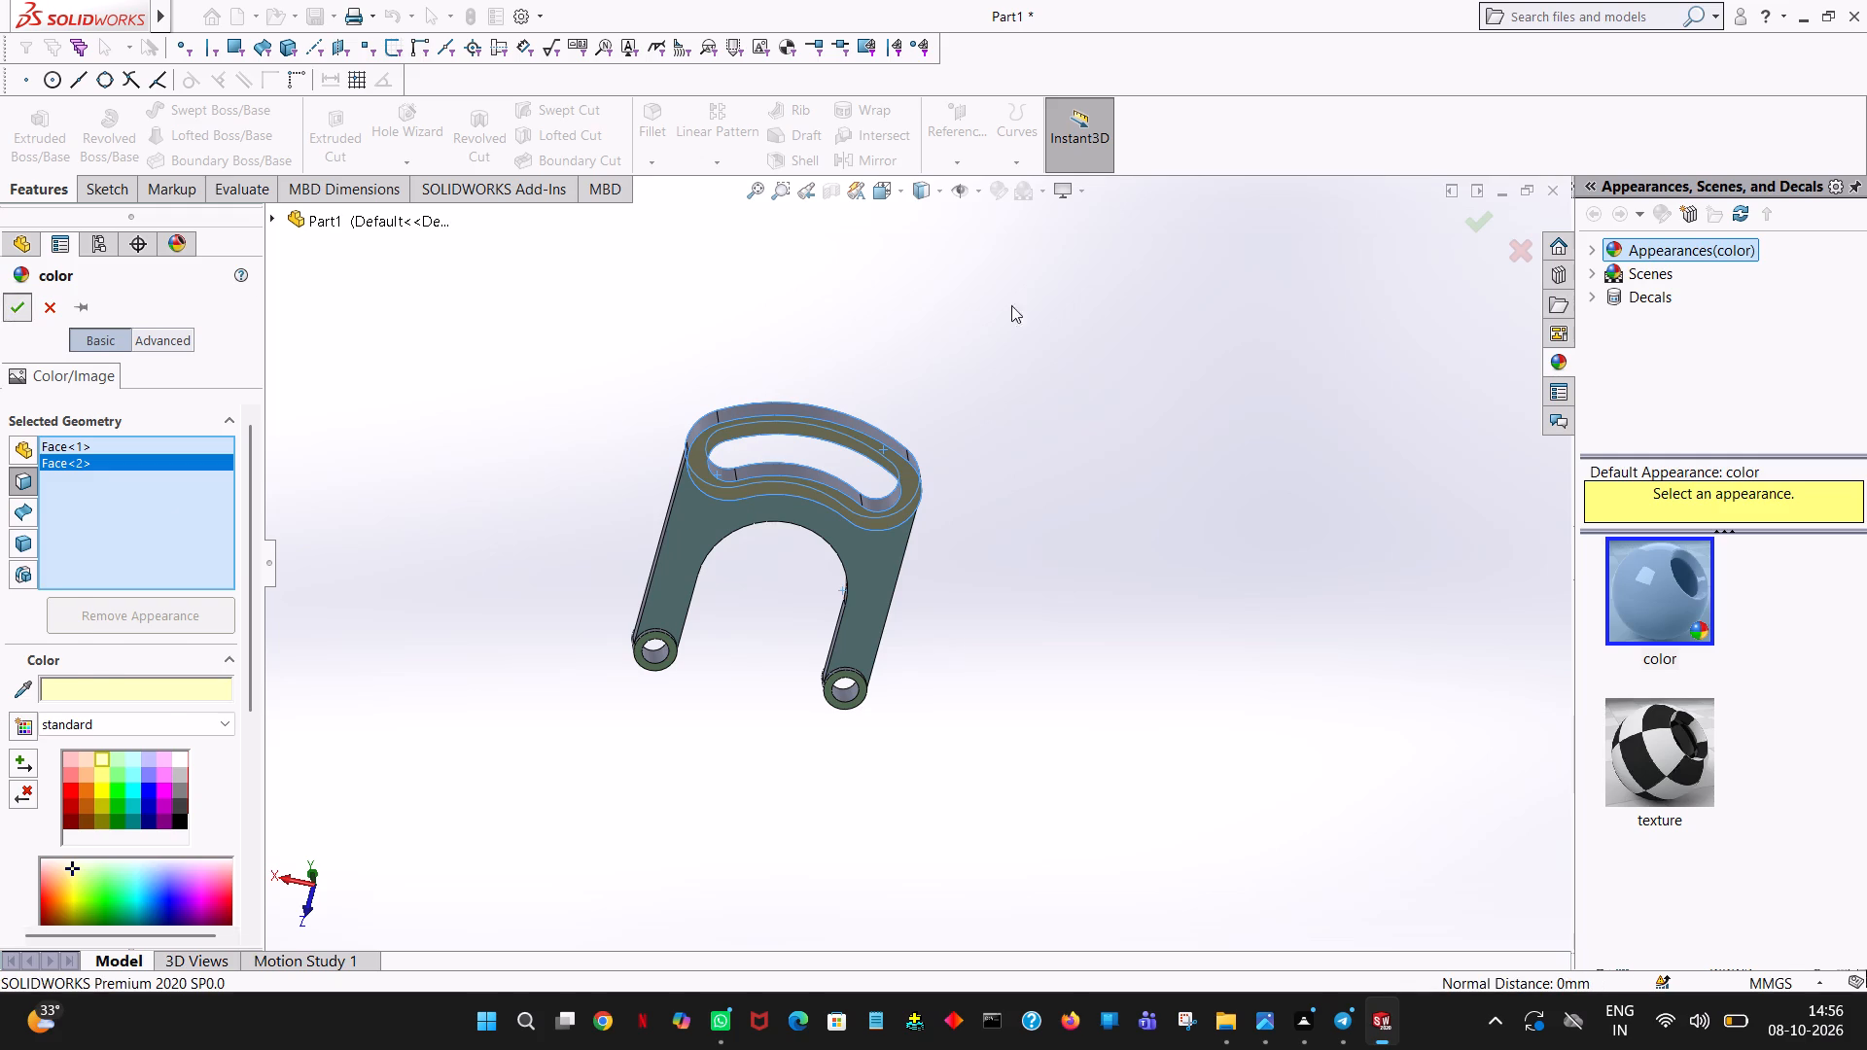
Colour the long outer arc wall inside the curved slot light pink with a face-level appearance.
middle_drag(1137, 394, 768, 526)
scroll(772, 487, down, 4)
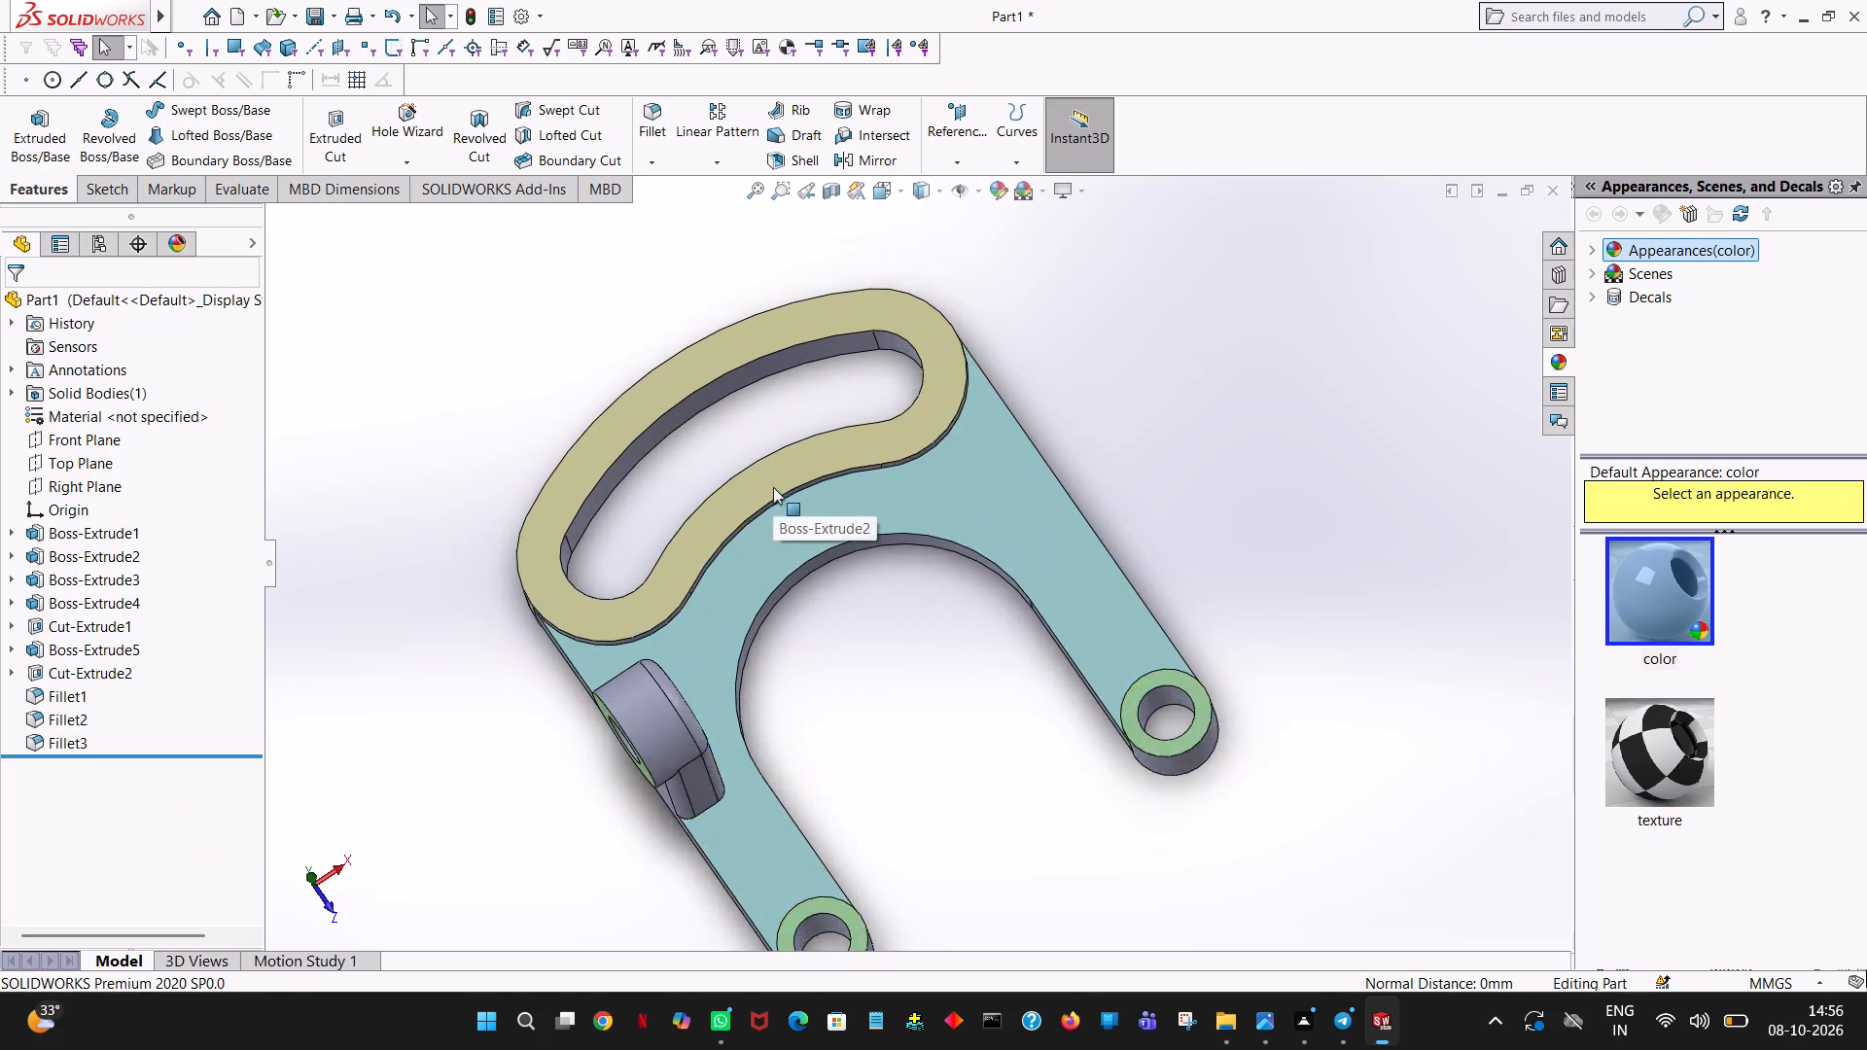
scroll(773, 487, down, 2)
click(864, 296)
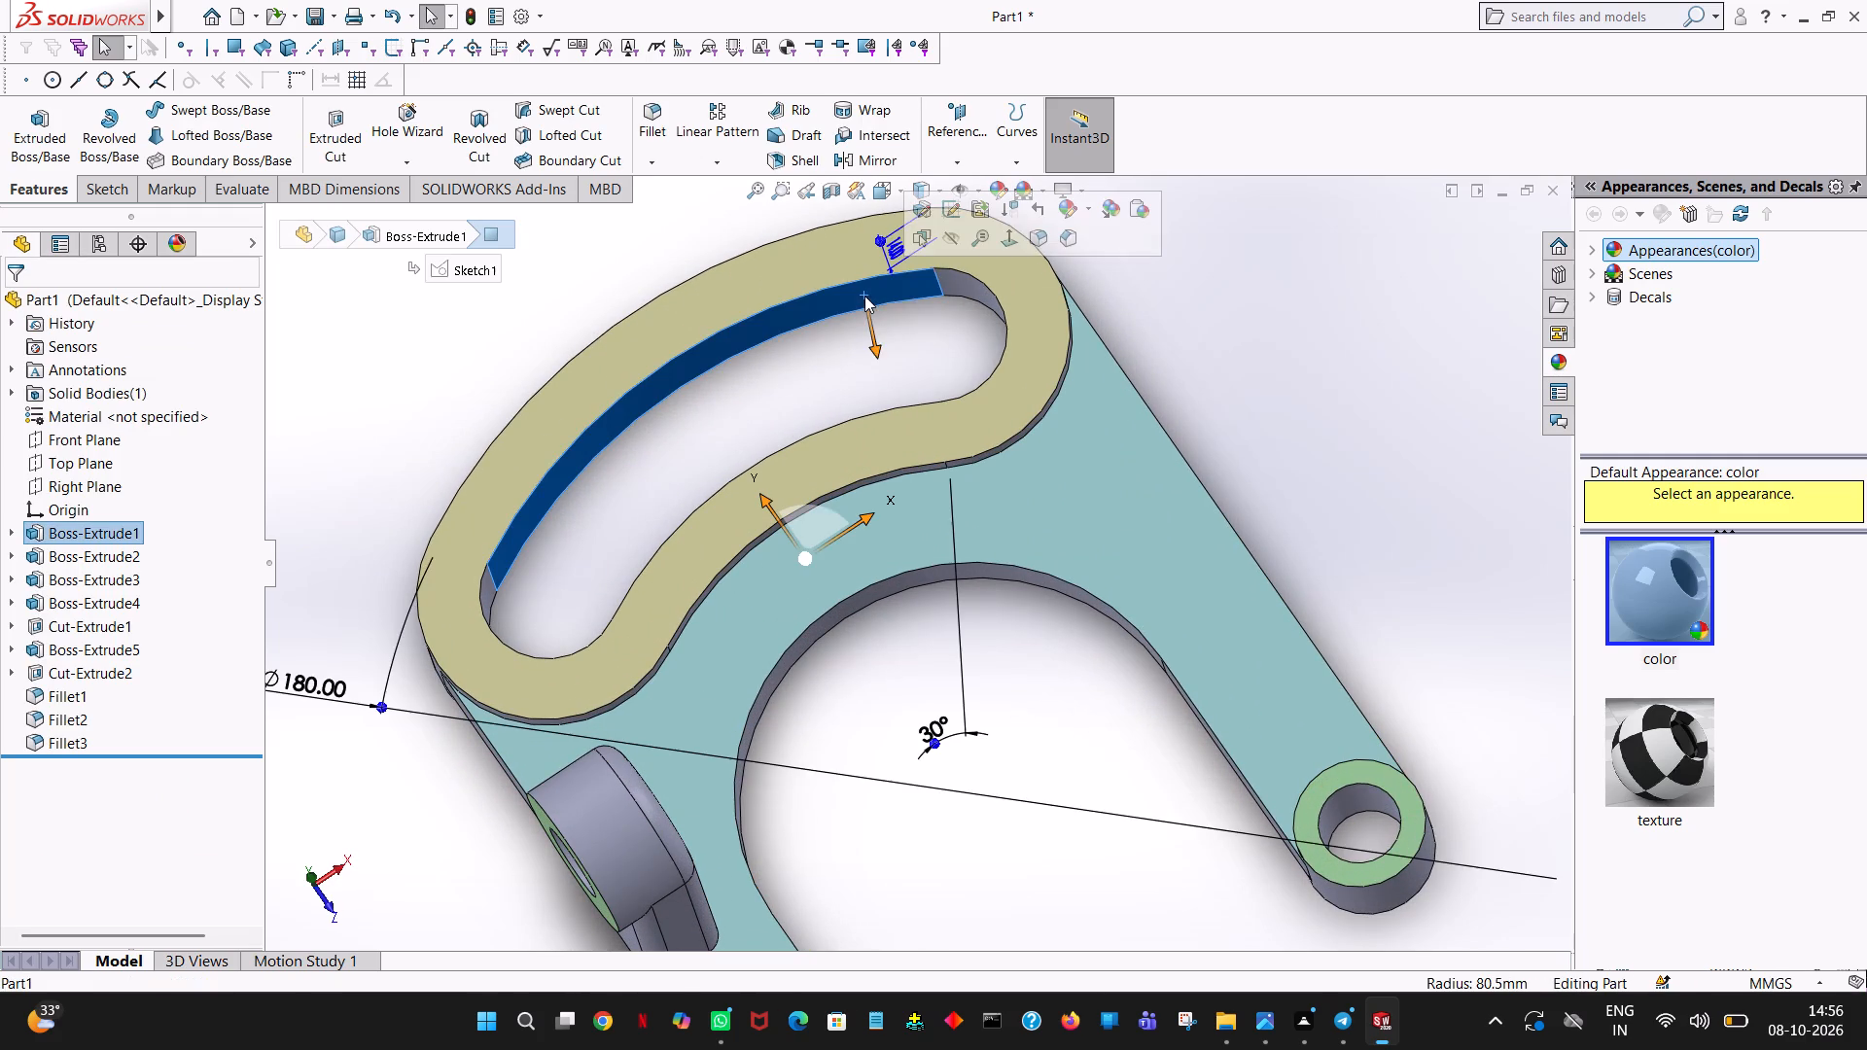
click(1068, 207)
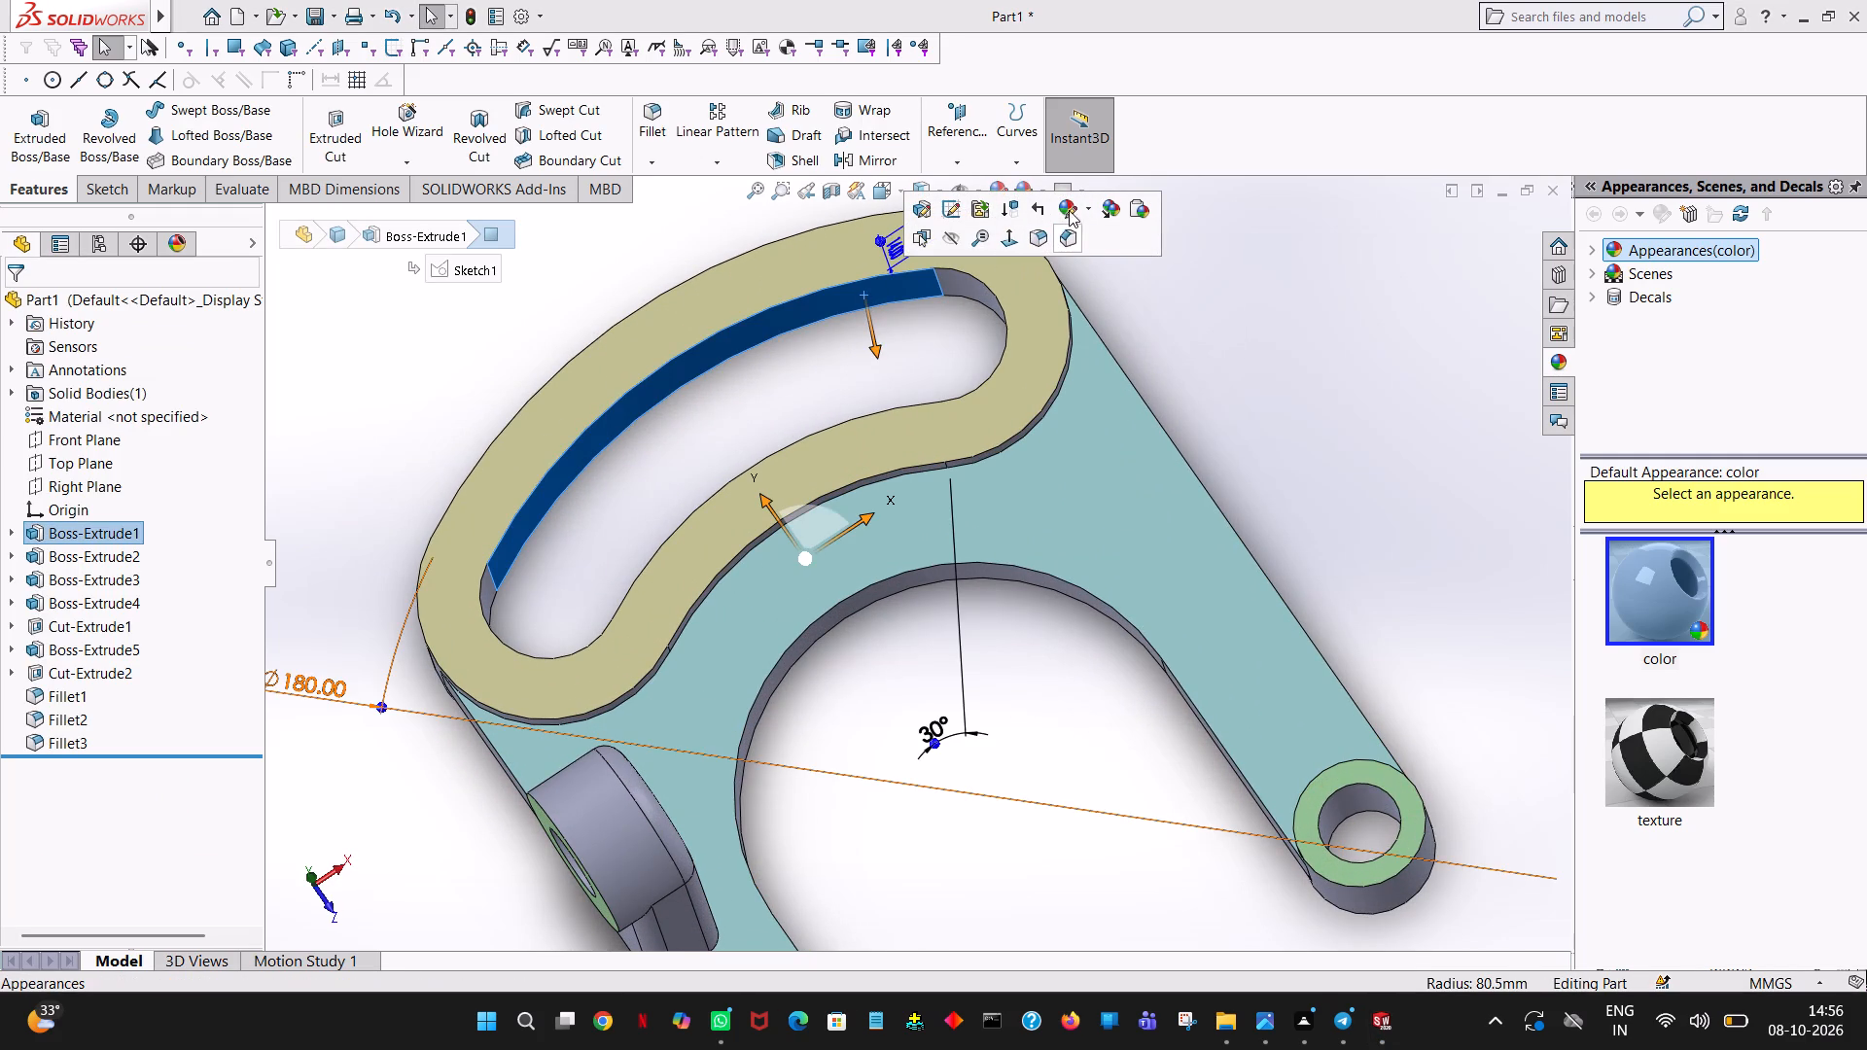
click(1069, 209)
click(1098, 248)
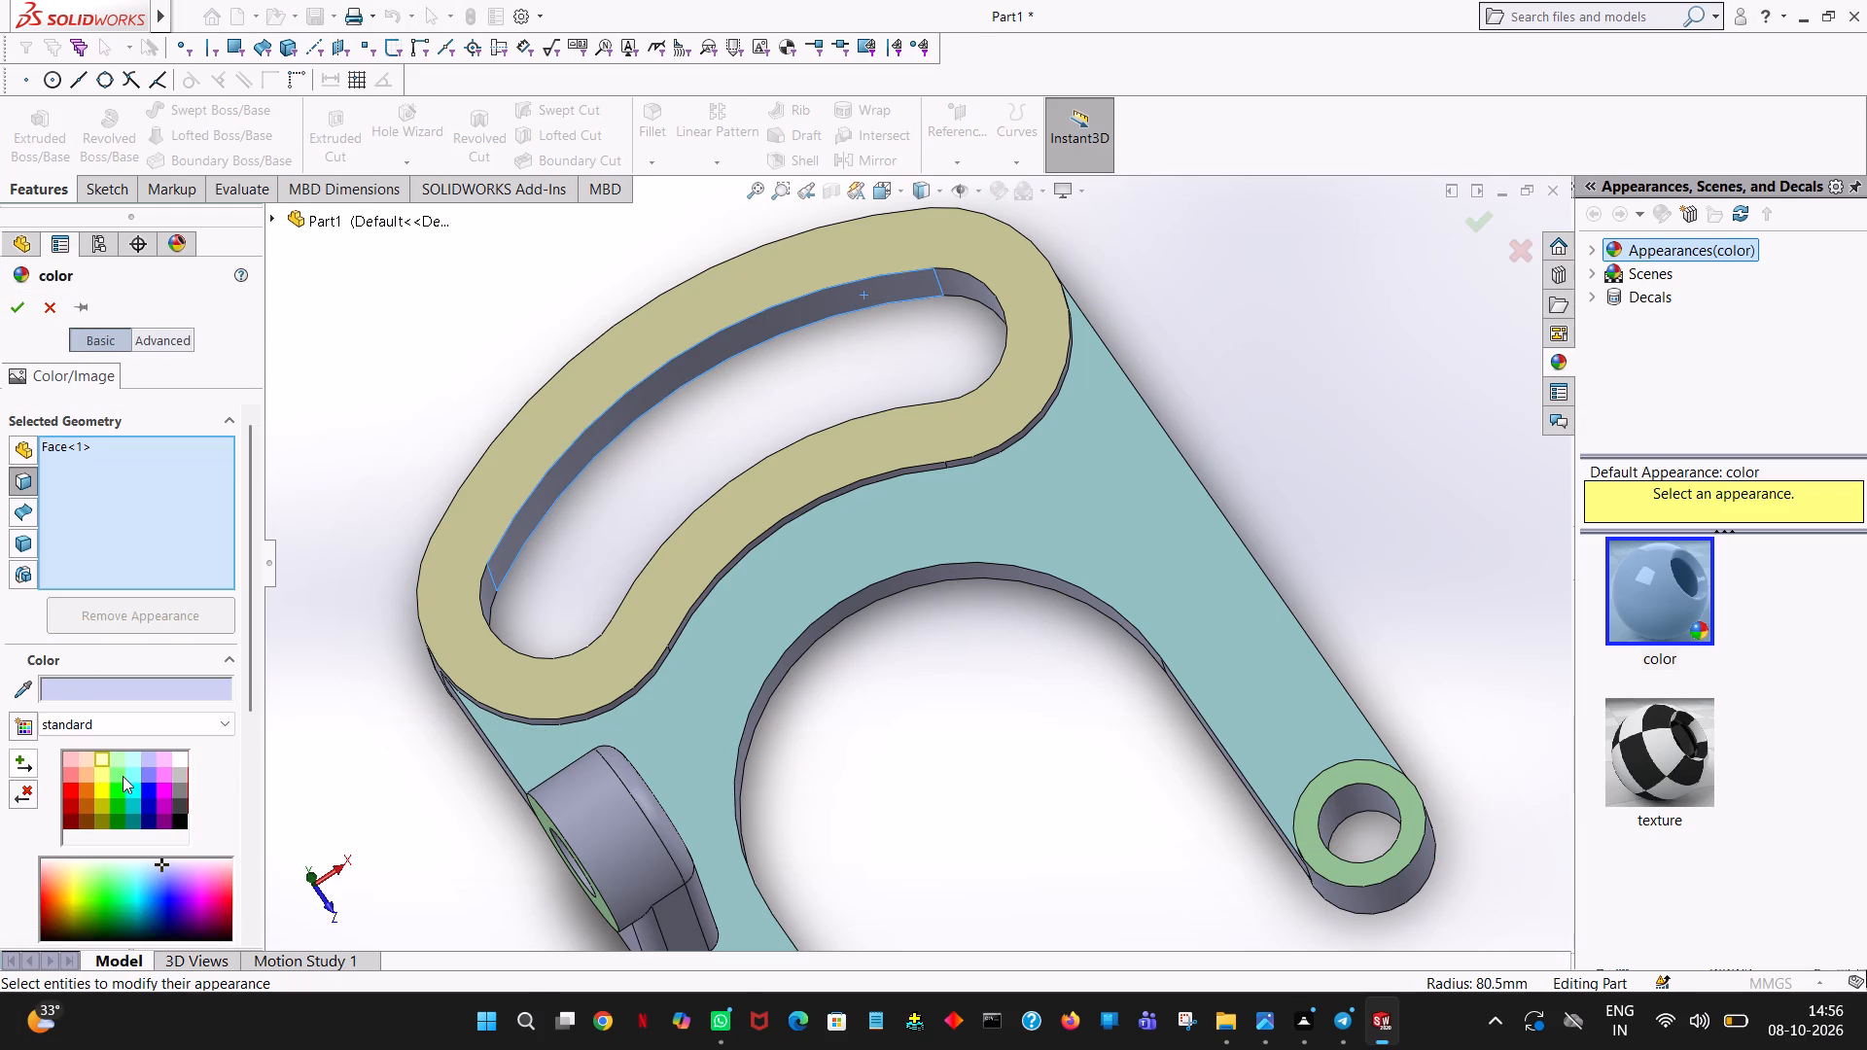
click(72, 757)
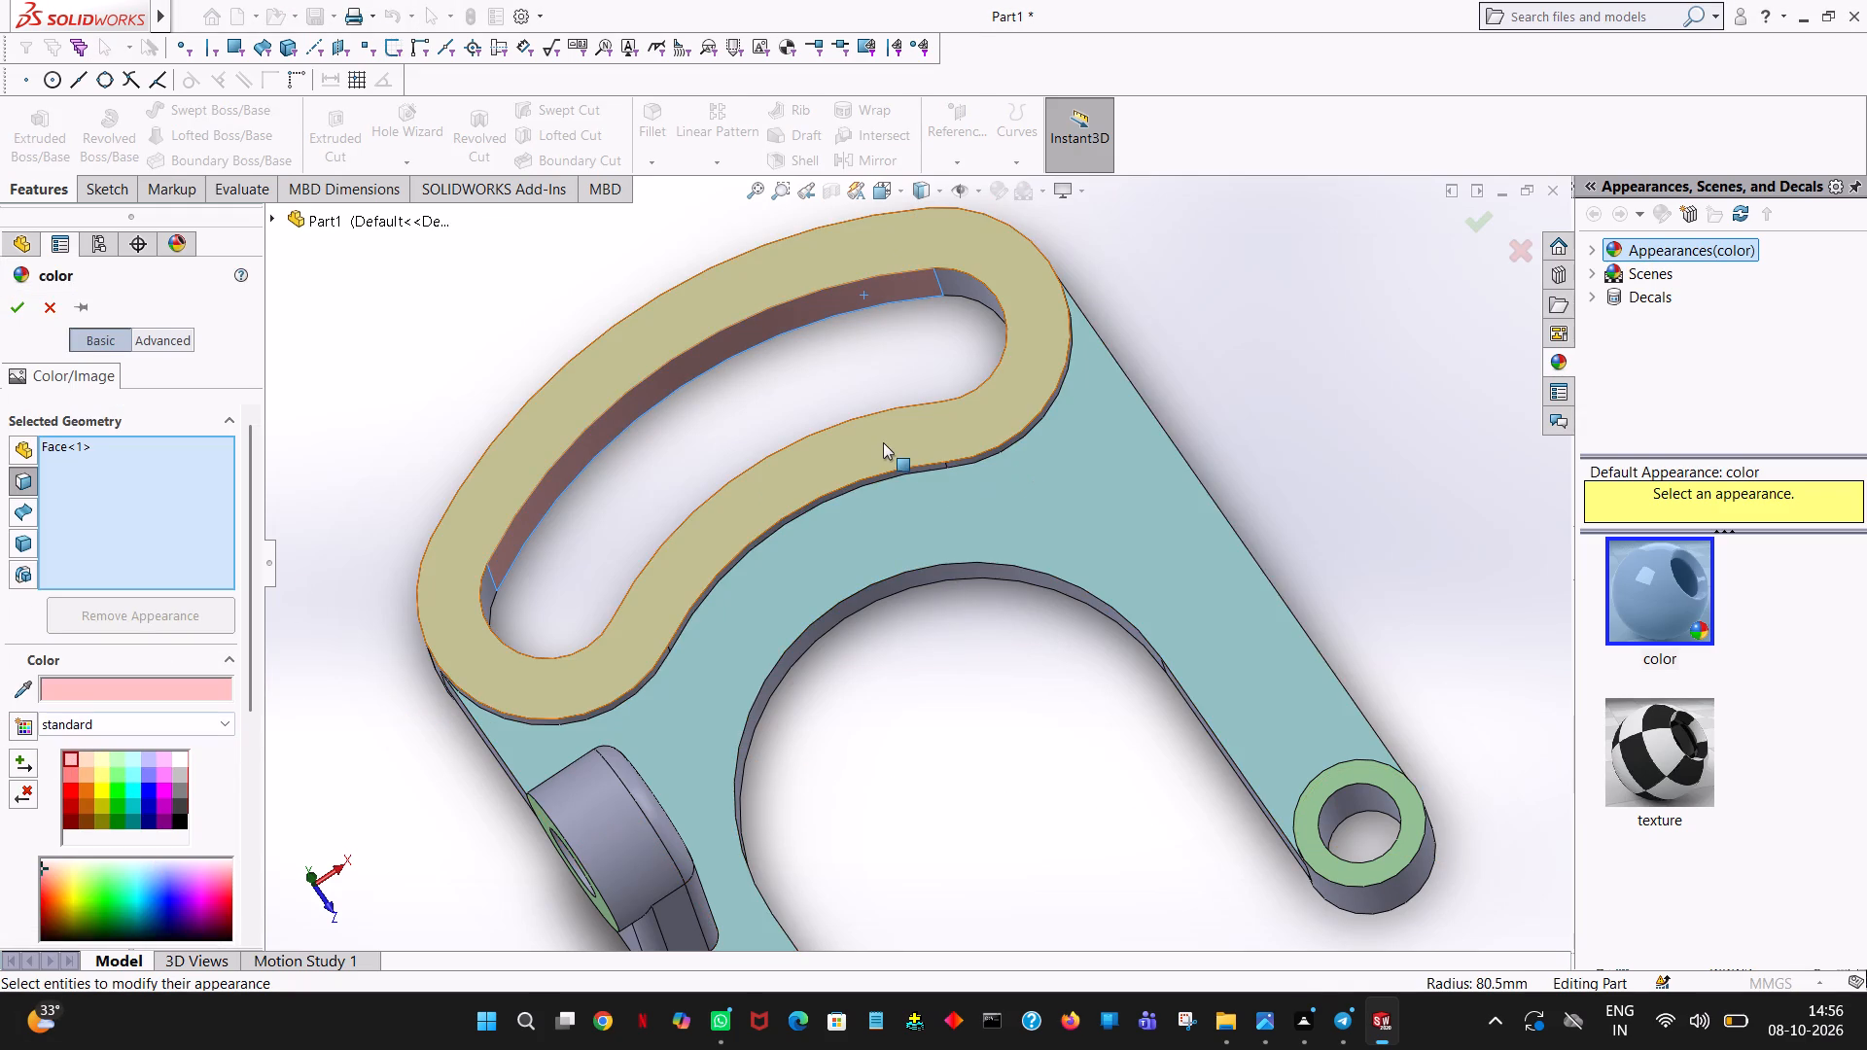
Add both rounded end walls and the inner arc wall of the curved slot to the light pink selection and apply the colour.
middle_drag(883, 442, 955, 532)
click(965, 327)
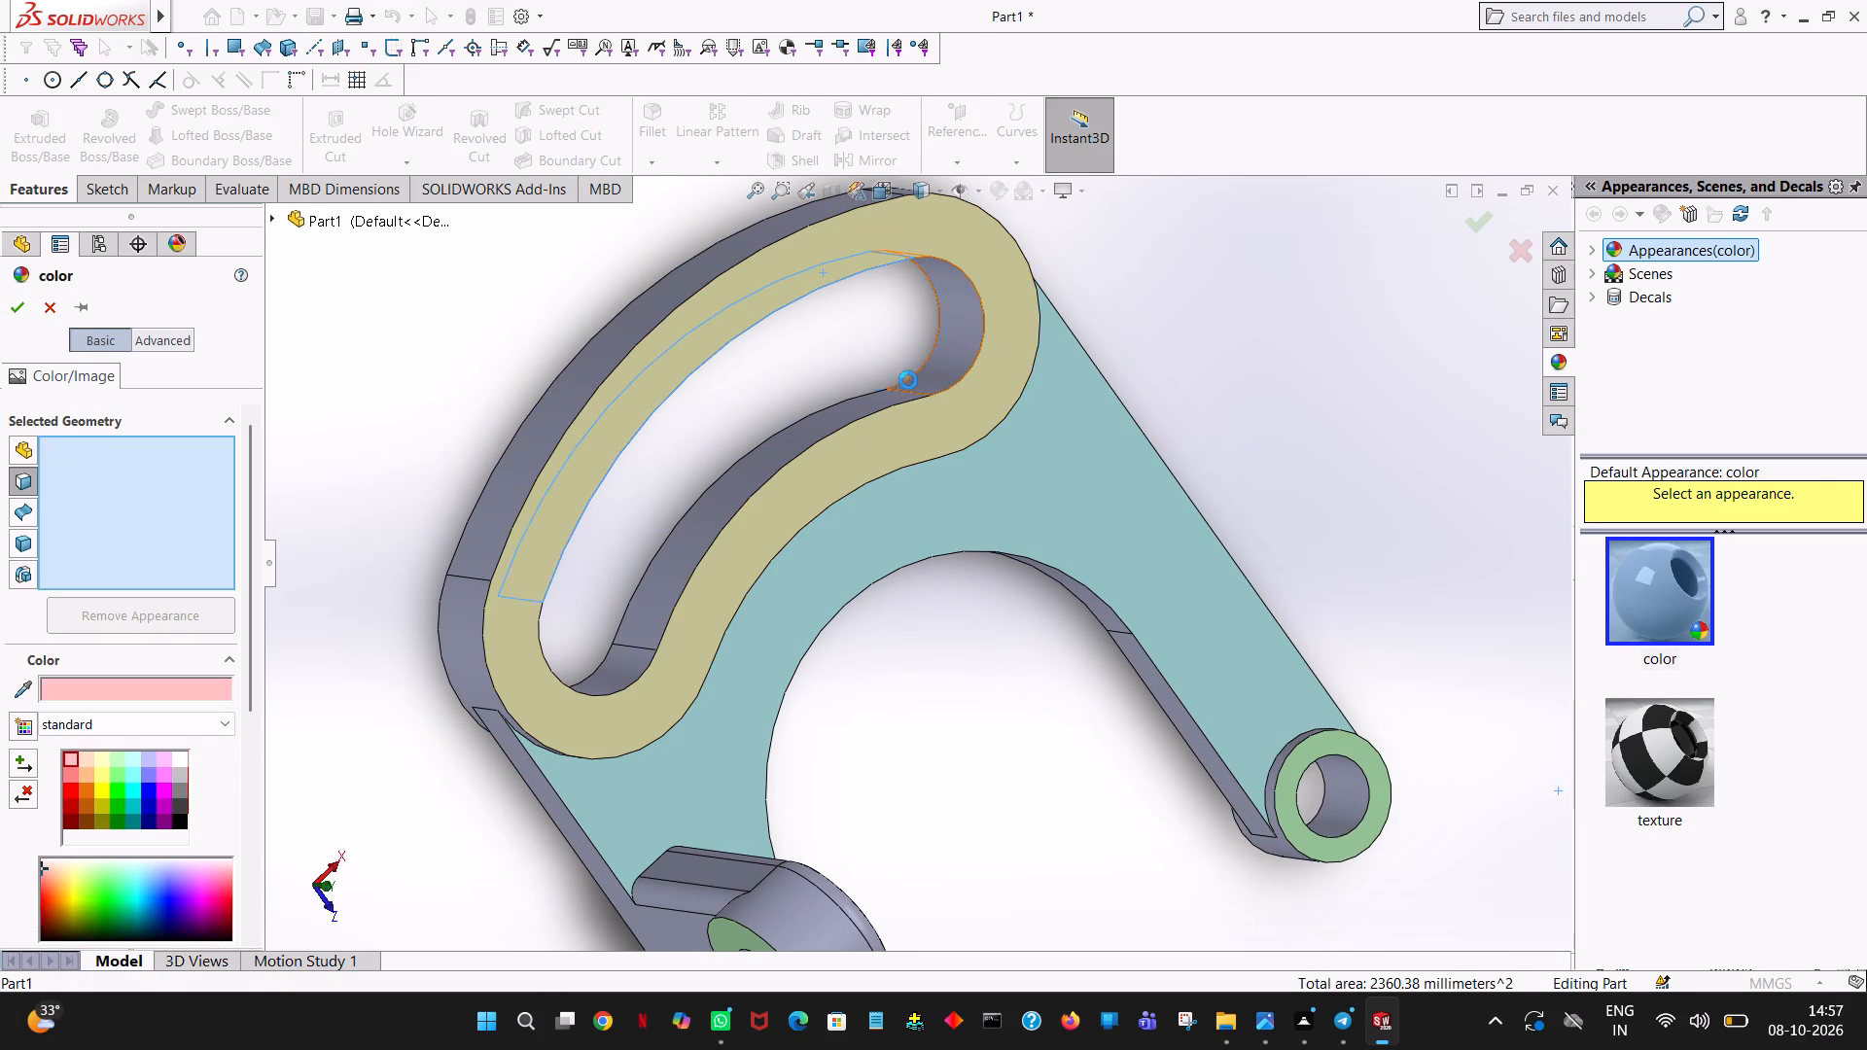
middle_drag(879, 381, 853, 231)
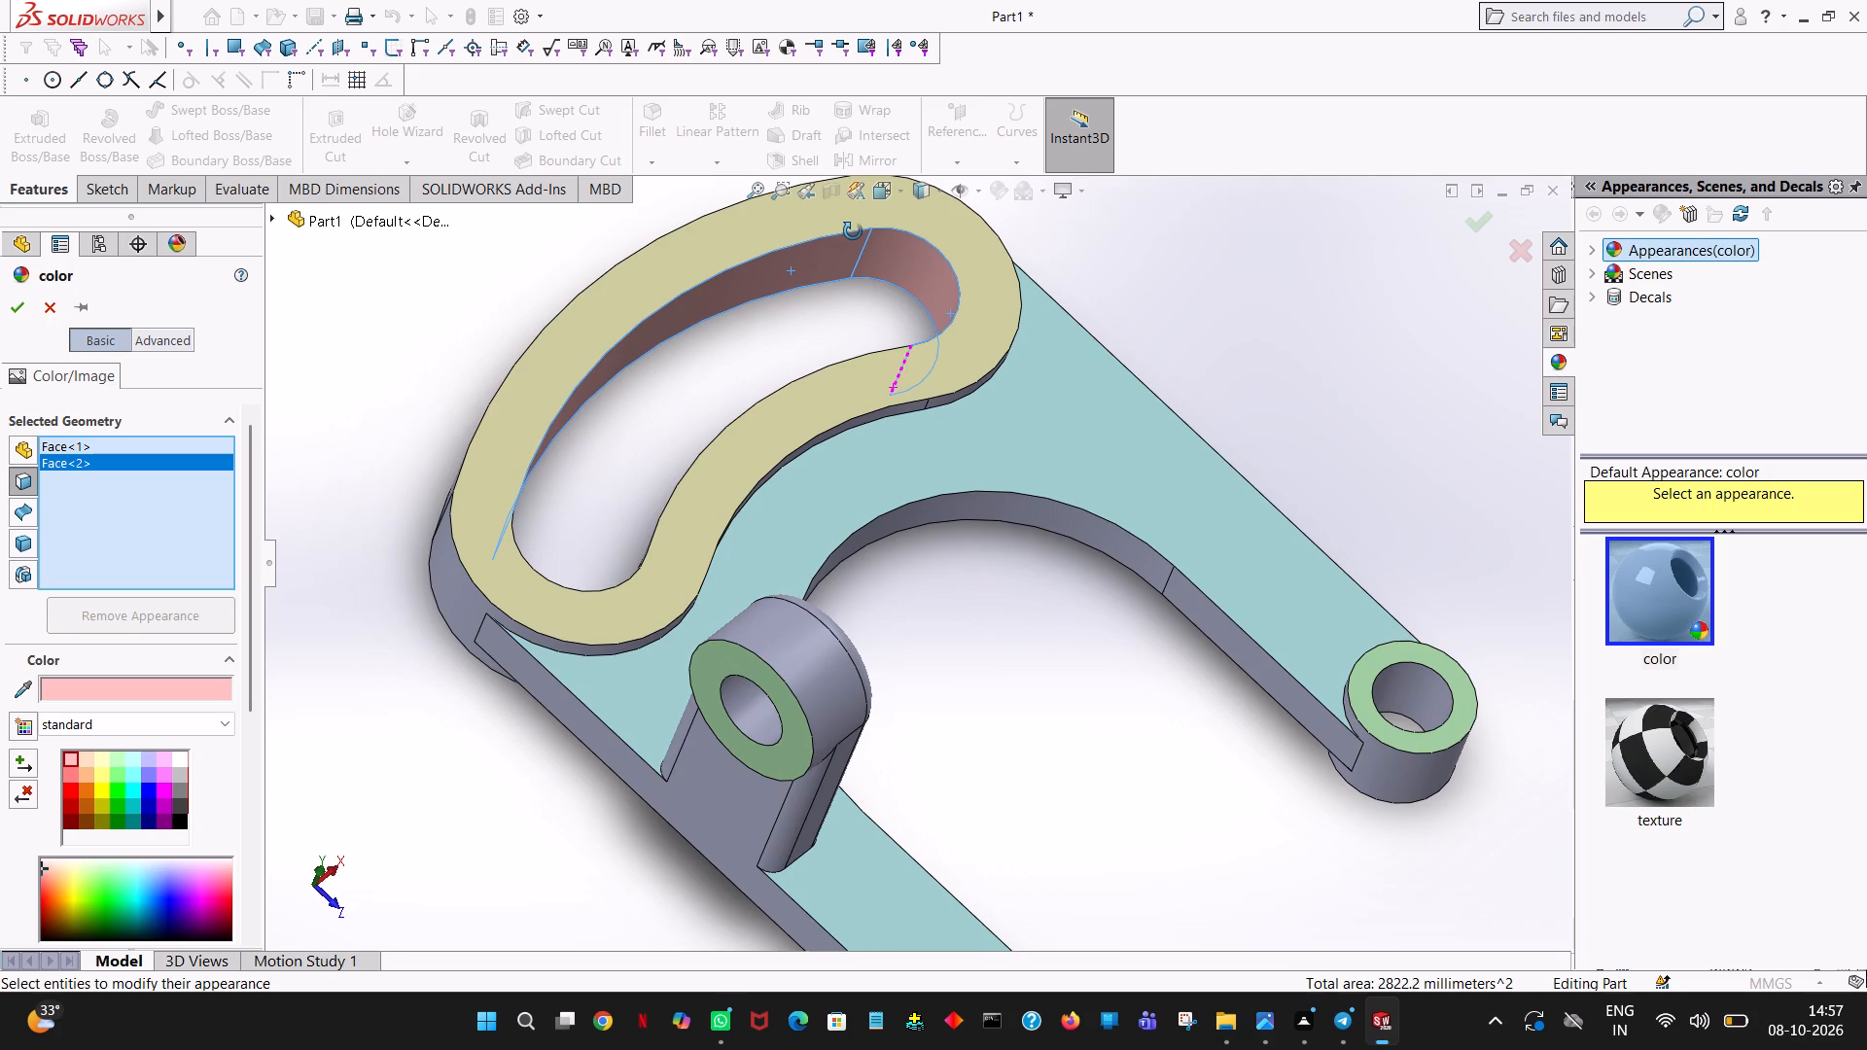
middle_drag(853, 231, 888, 387)
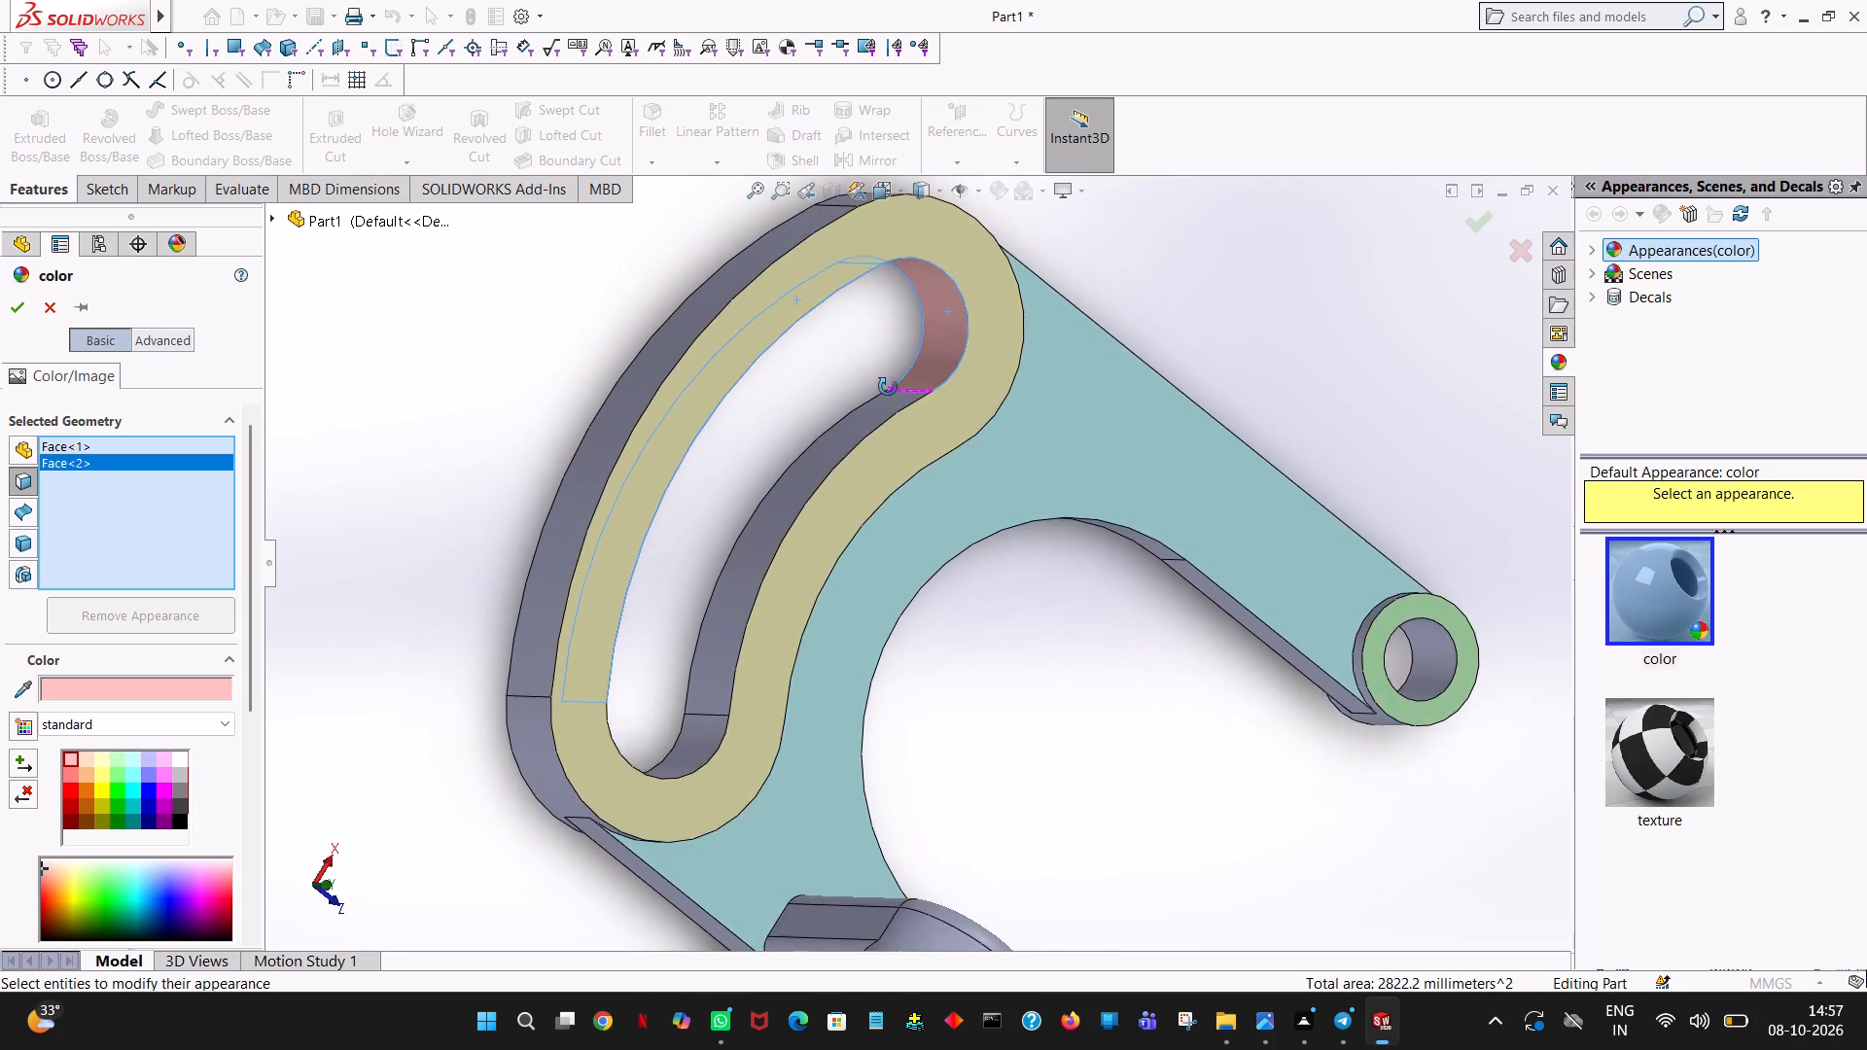
middle_drag(888, 387, 889, 436)
scroll(889, 436, up, 1)
click(890, 436)
middle_drag(825, 482, 808, 474)
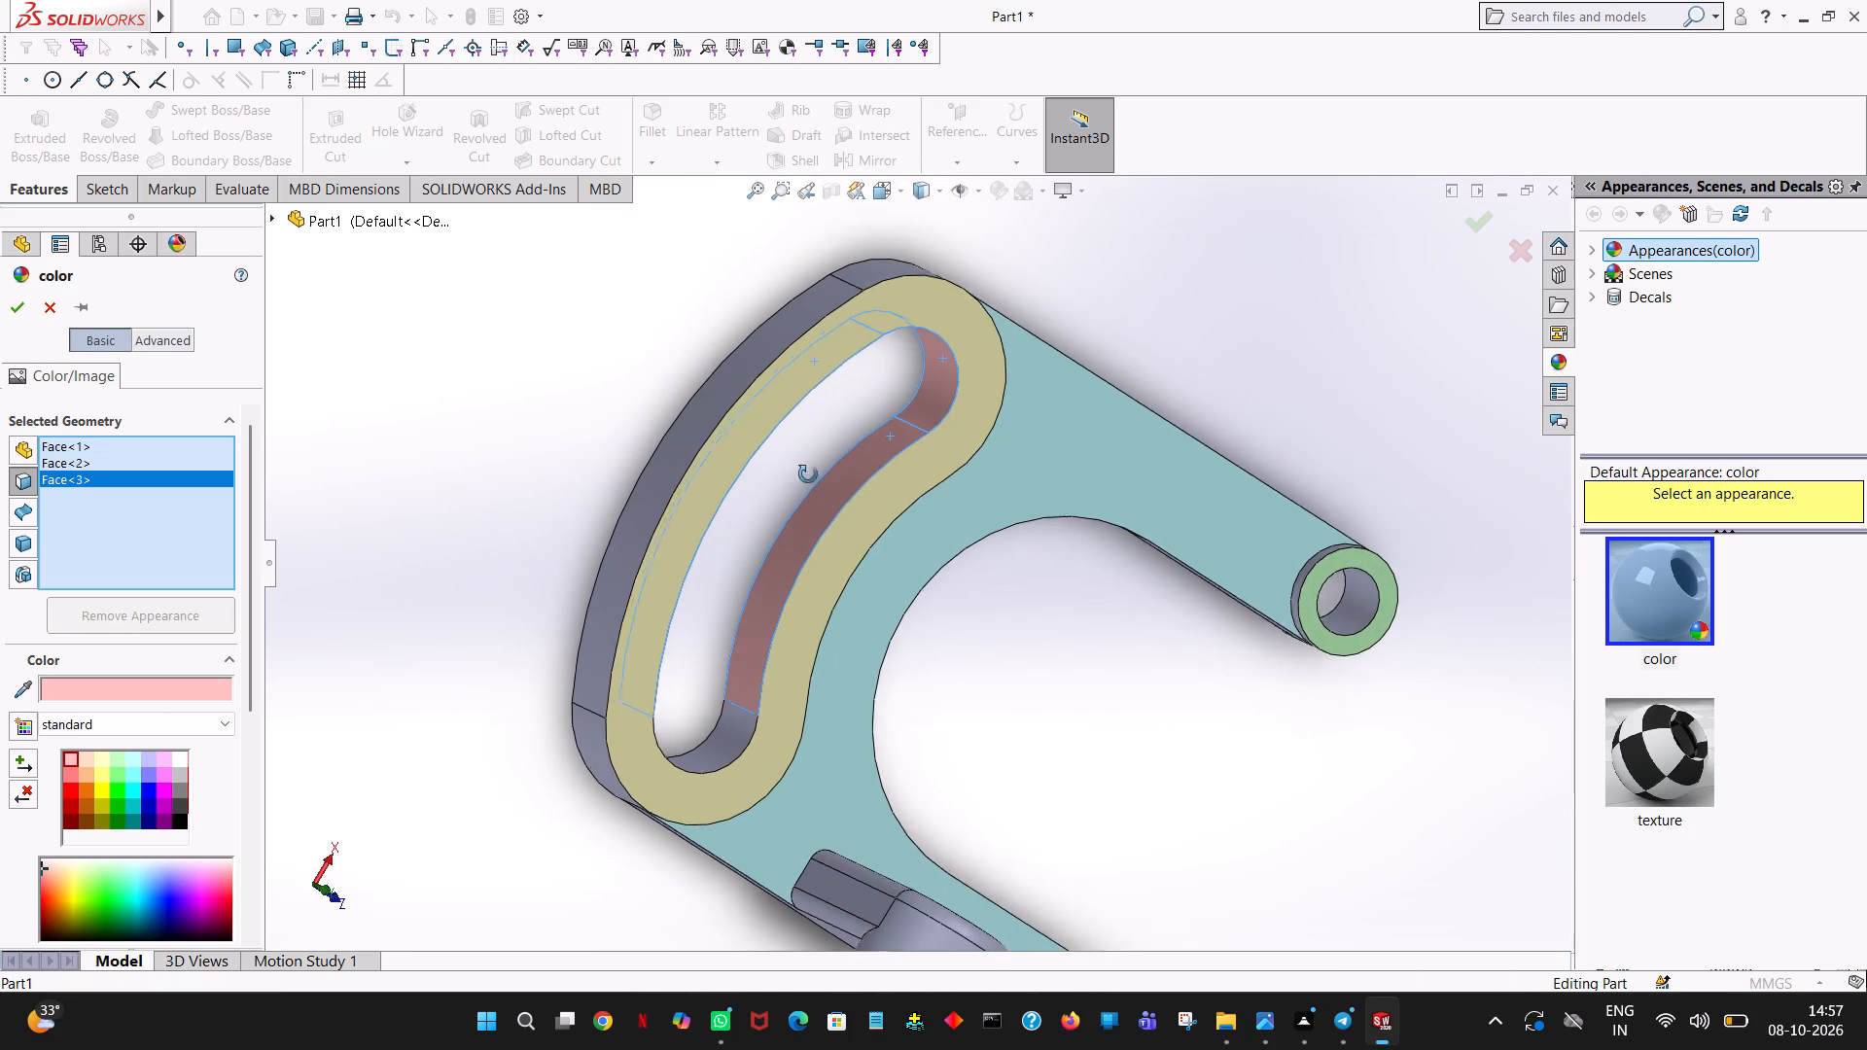
middle_drag(808, 474, 733, 297)
middle_drag(636, 476, 586, 677)
scroll(586, 679, up, 1)
click(646, 650)
middle_drag(677, 610, 695, 720)
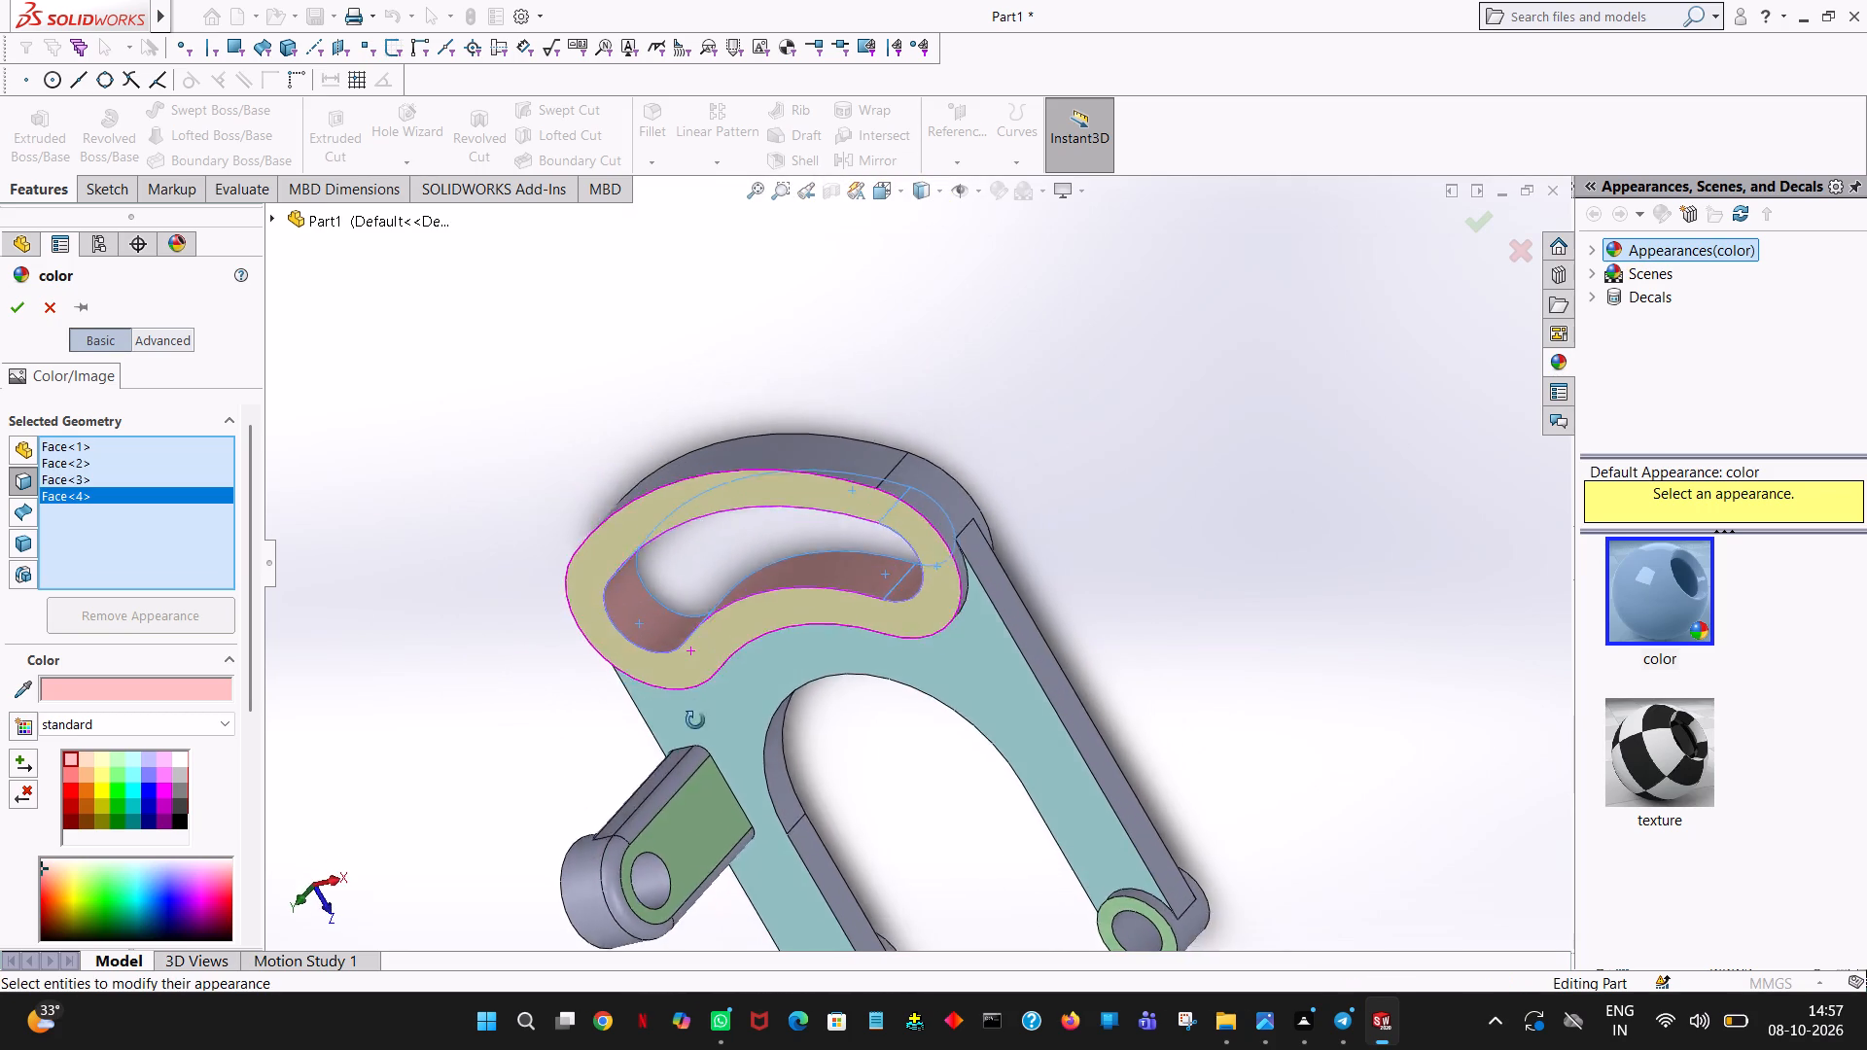
middle_drag(695, 720, 900, 610)
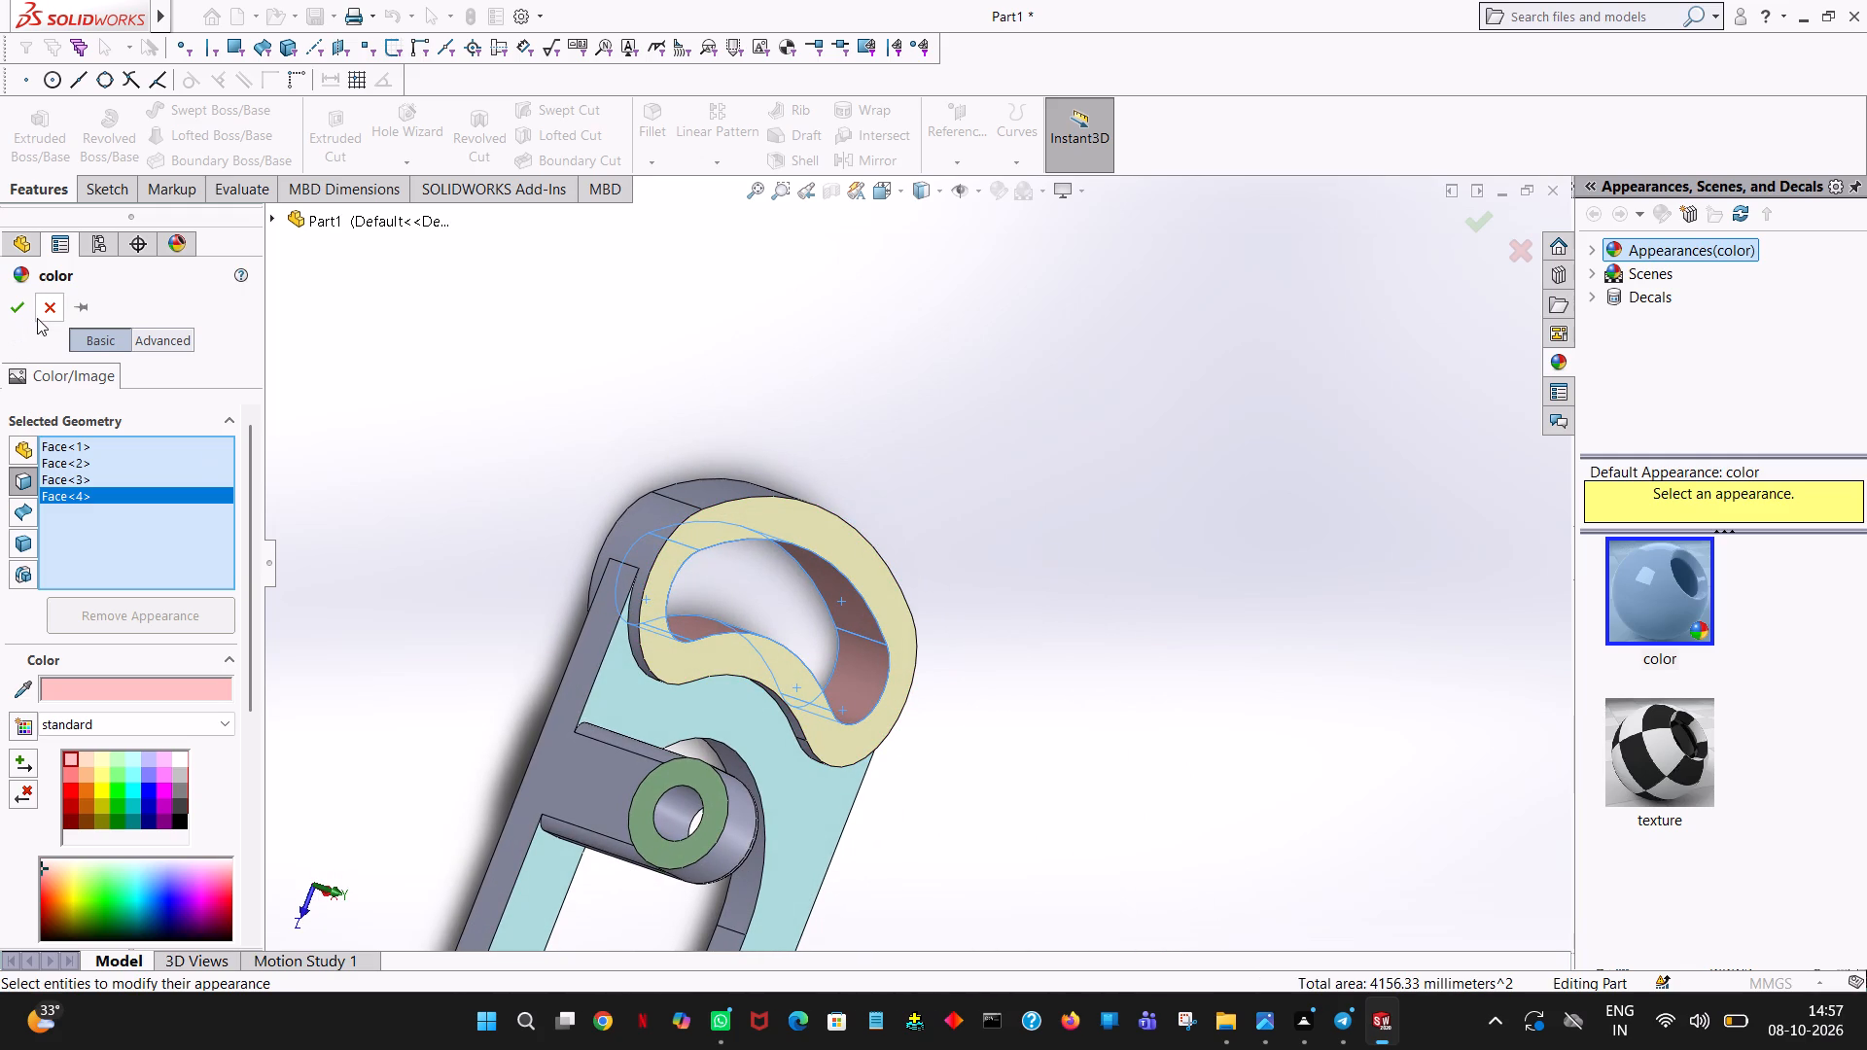
click(25, 311)
Colour the concave side wall of the raised slotted end, facing the U-shaped opening, light peach with a face-level appearance.
scroll(806, 699, down, 4)
scroll(832, 703, up, 3)
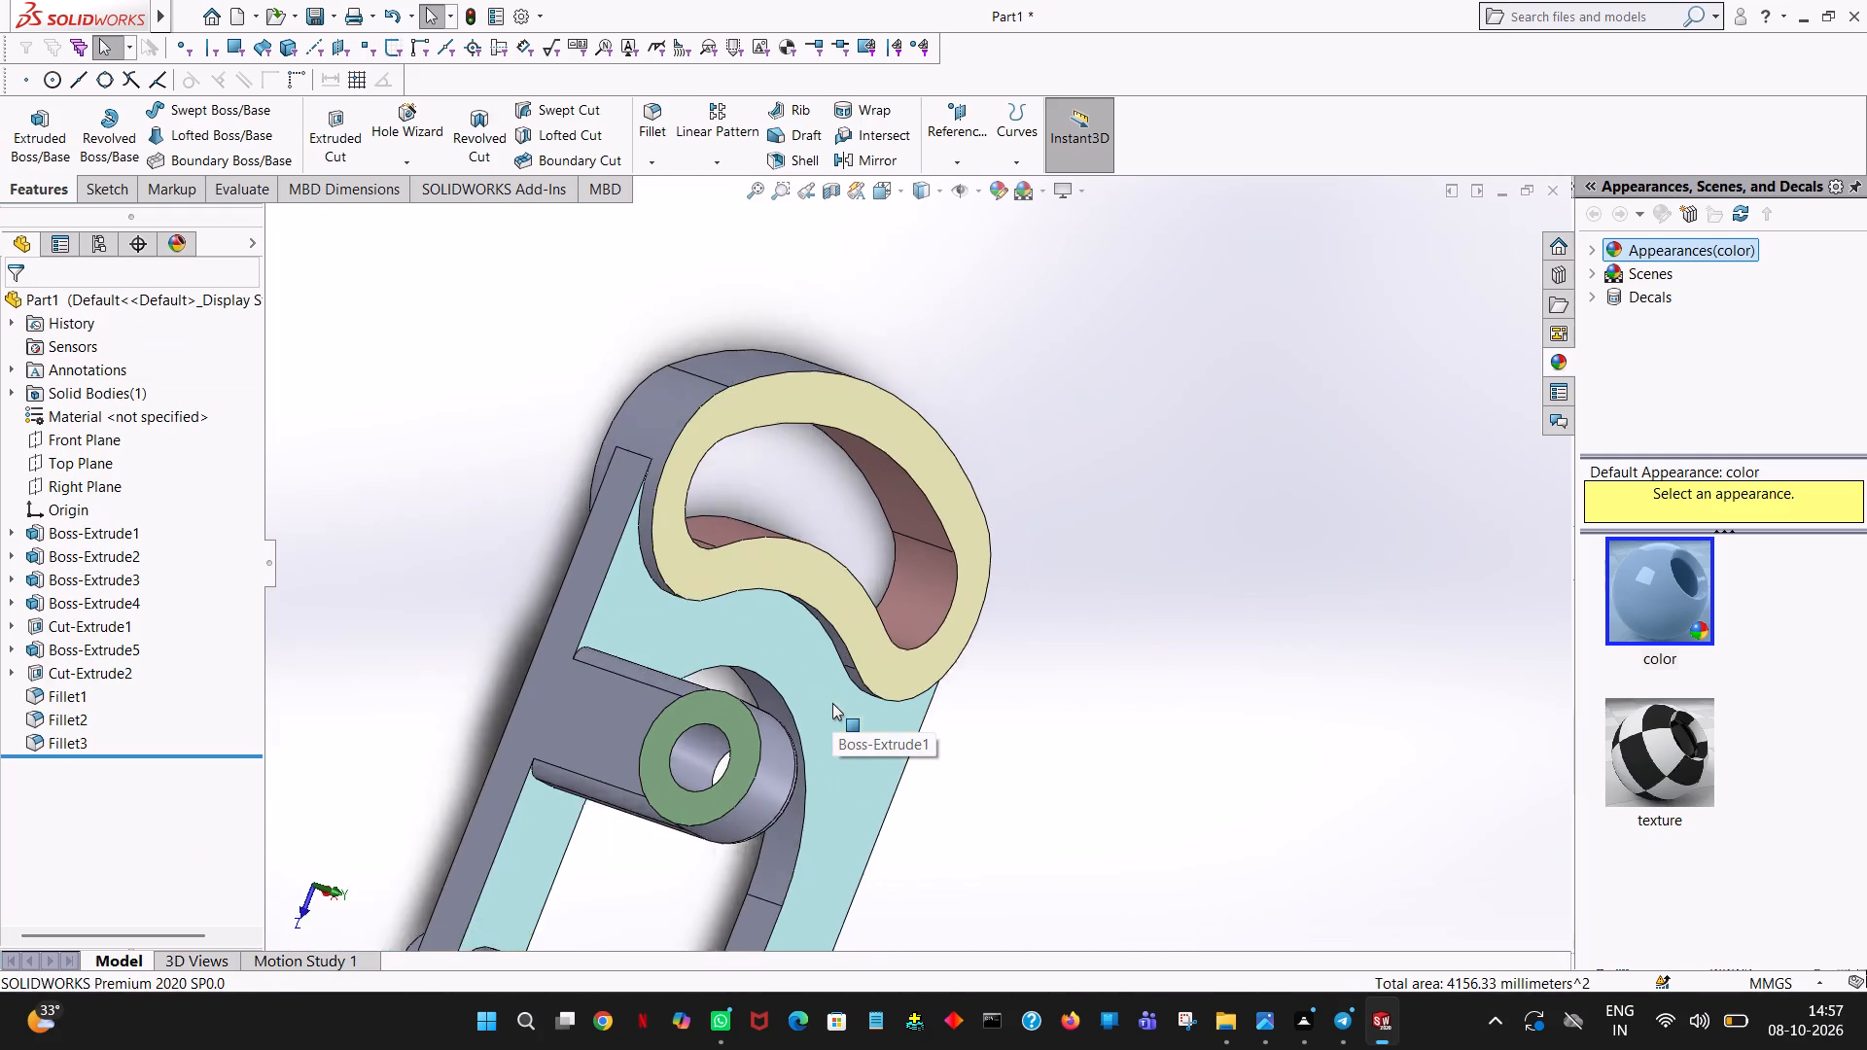
scroll(832, 703, up, 1)
scroll(865, 655, down, 1)
middle_drag(858, 613, 908, 278)
scroll(941, 331, up, 1)
scroll(818, 527, down, 6)
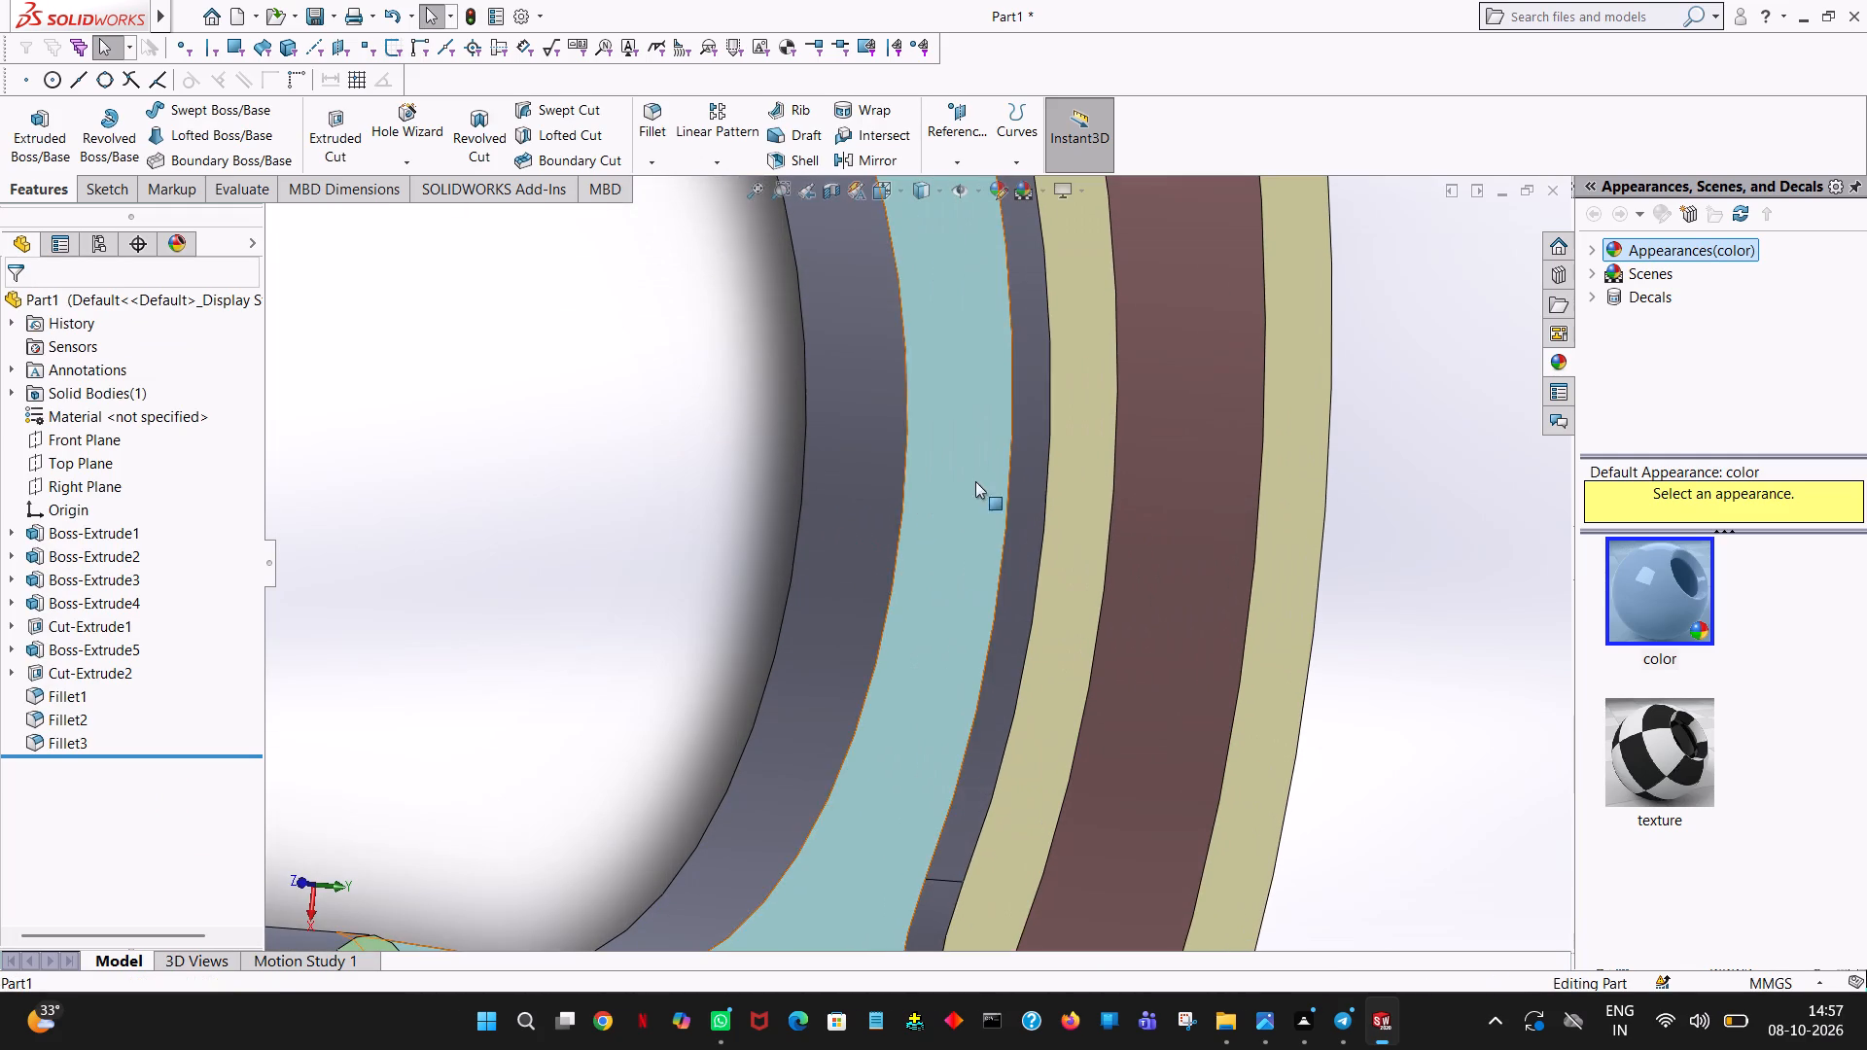
click(1038, 502)
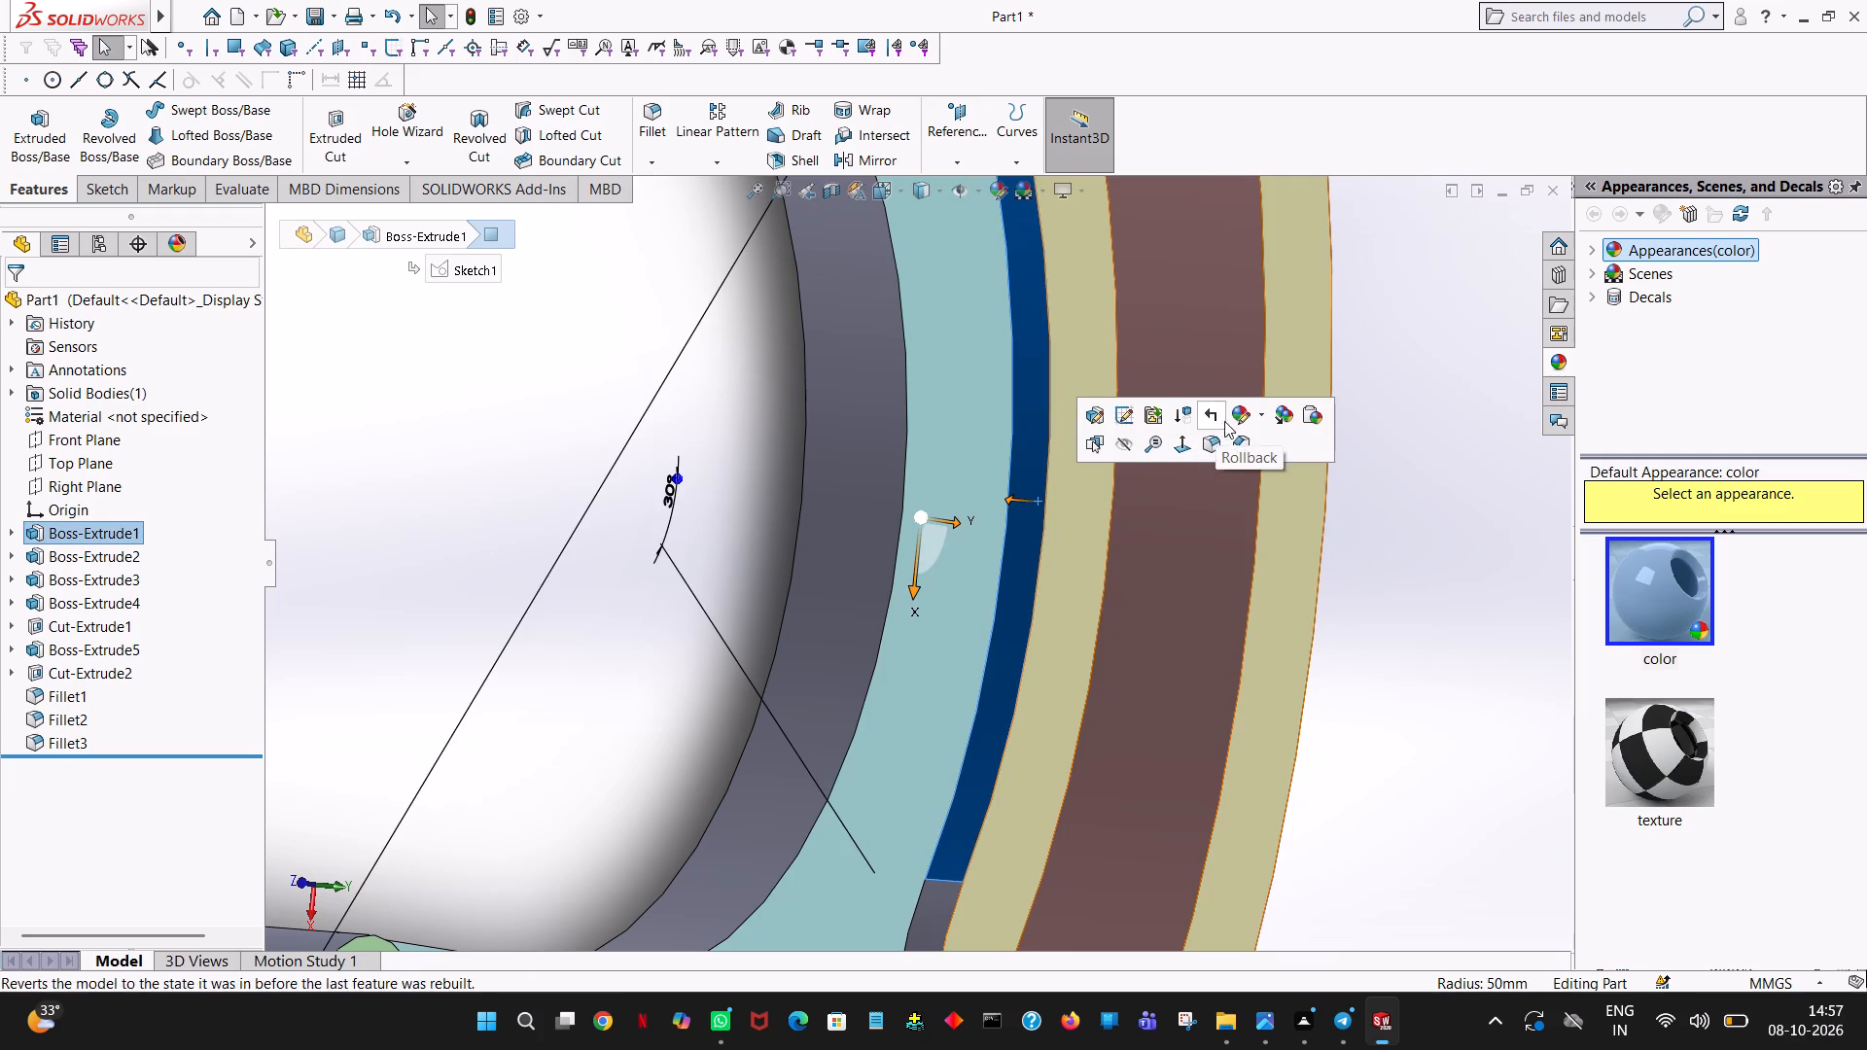
click(1239, 404)
click(1234, 455)
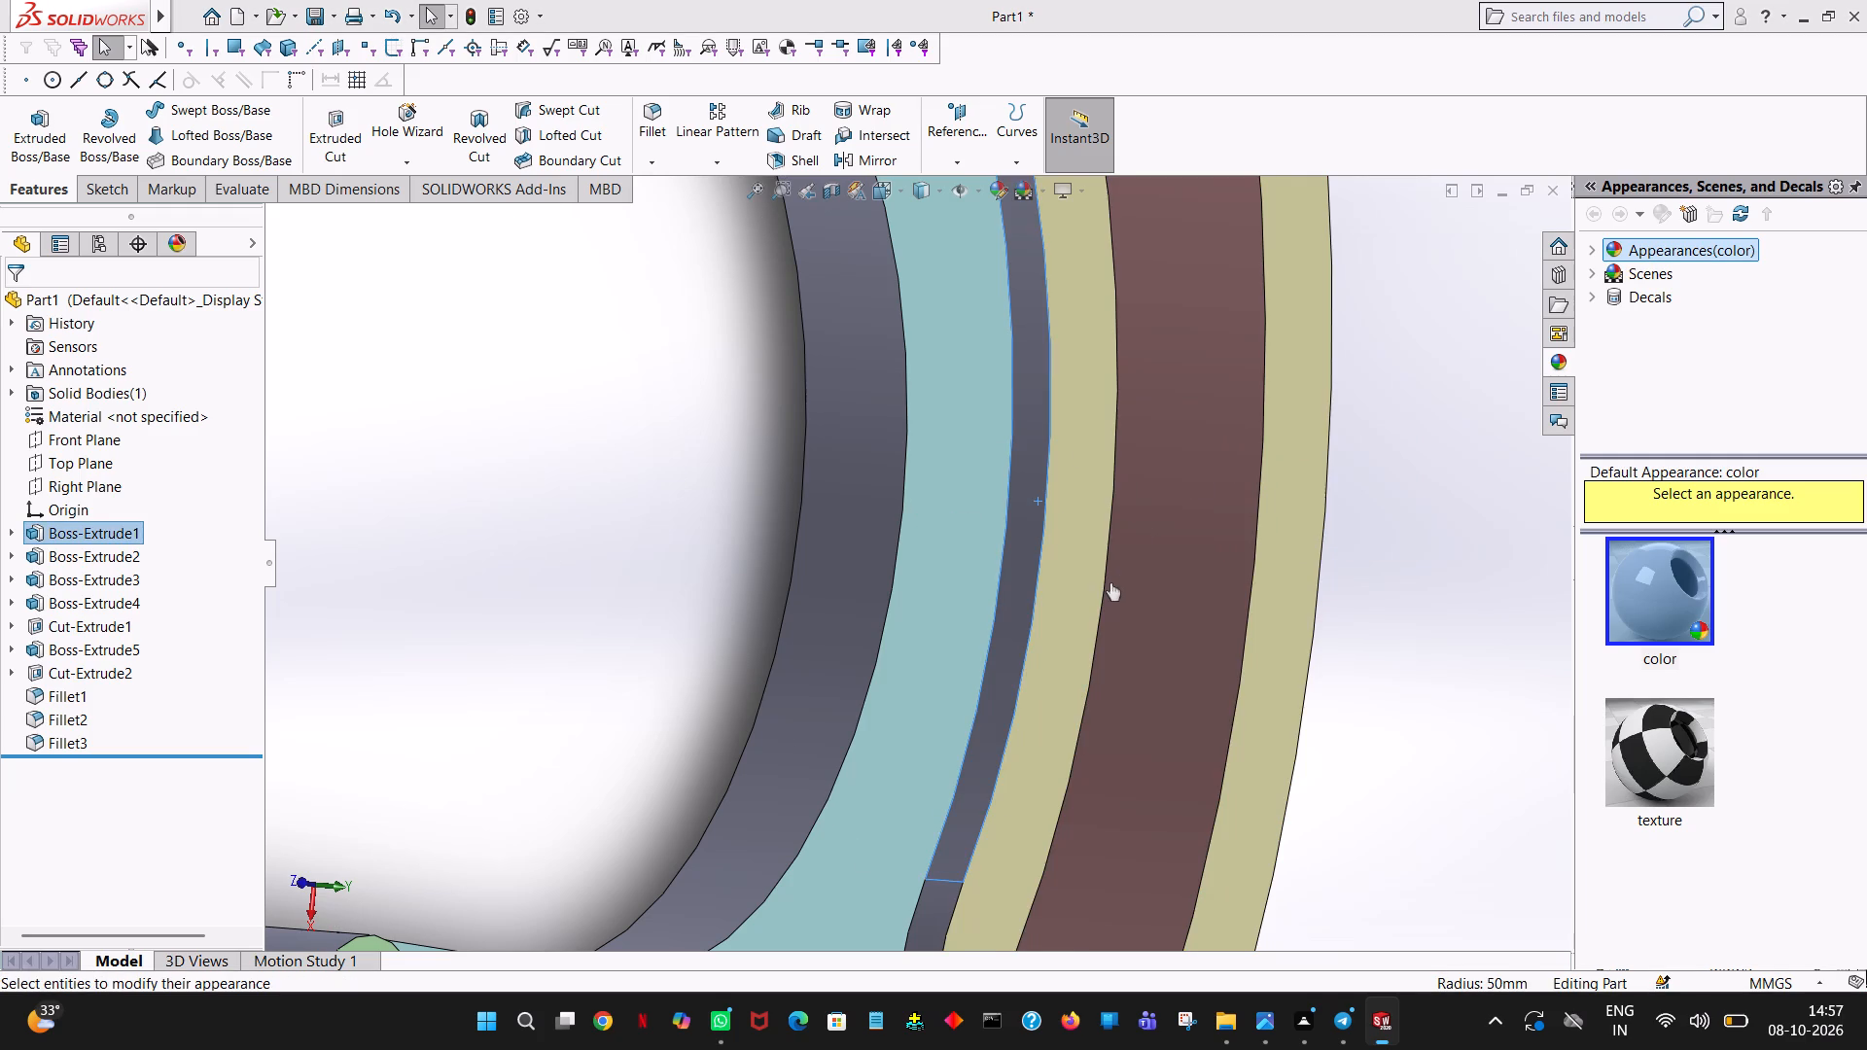
scroll(1109, 584, down, 5)
scroll(524, 805, up, 4)
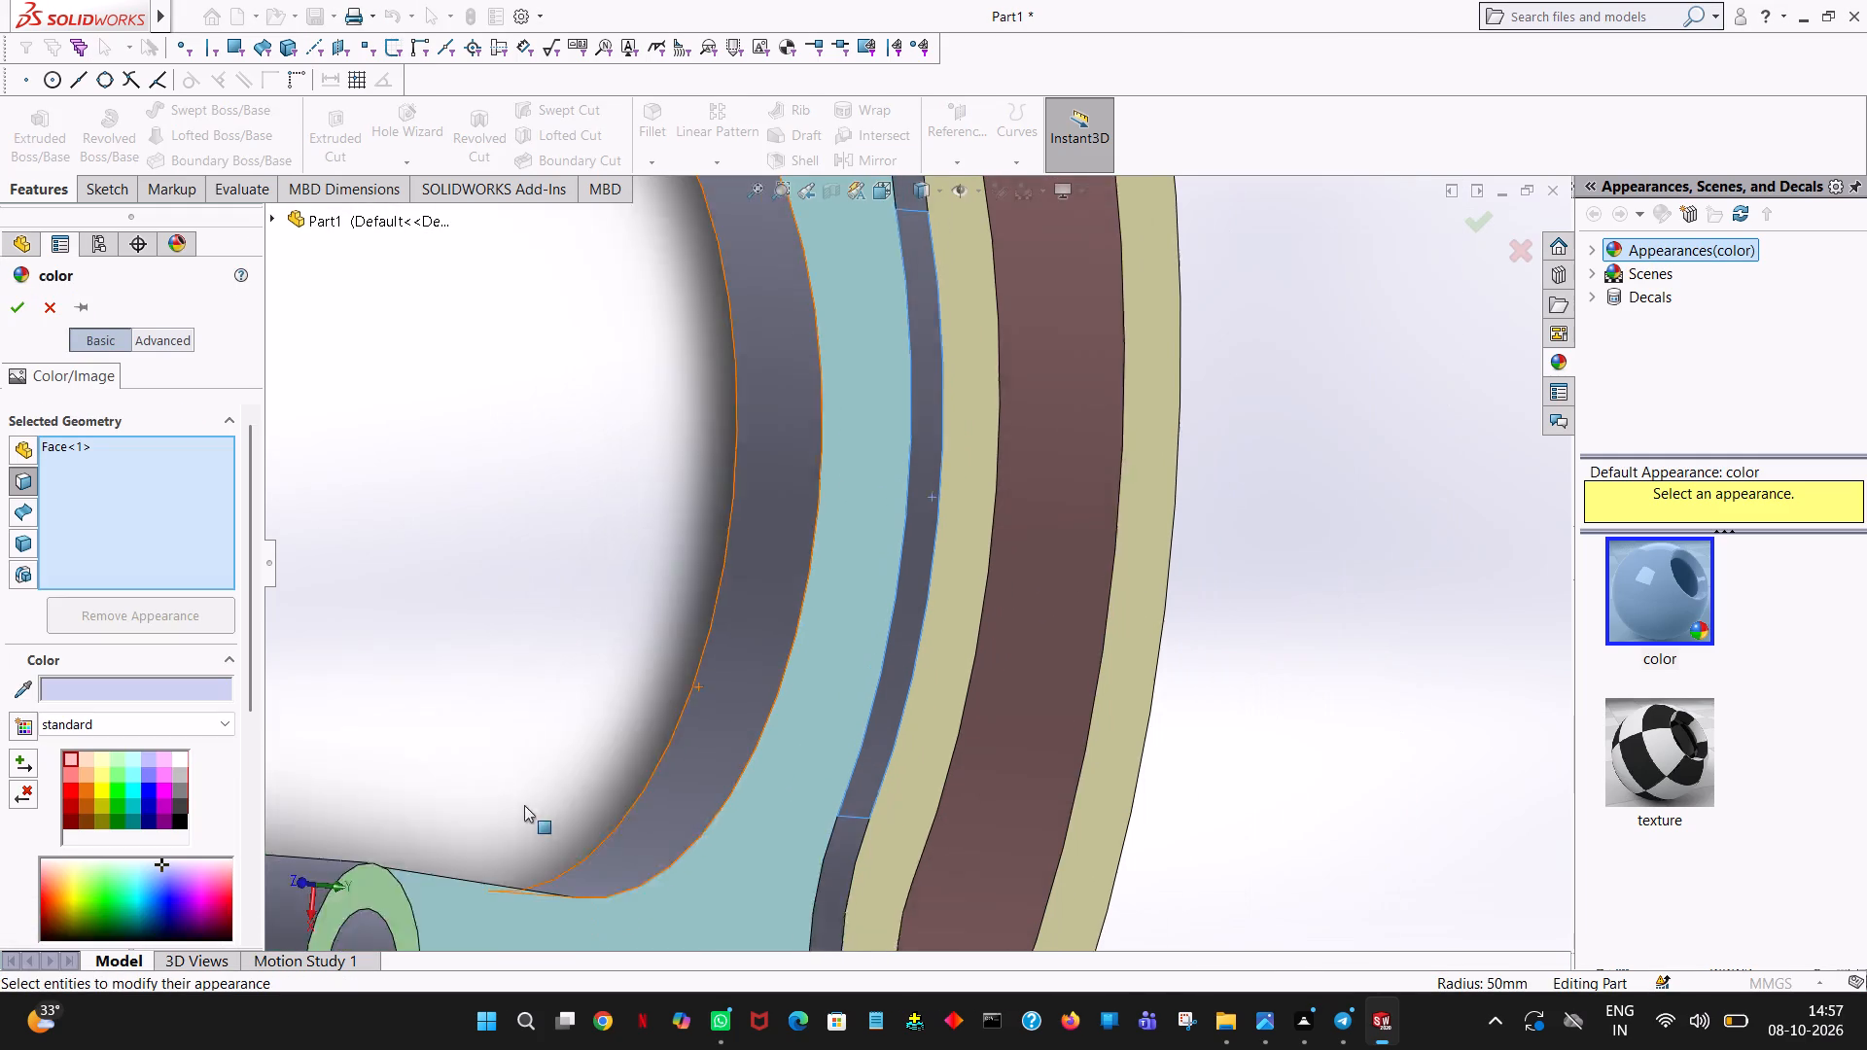
scroll(524, 805, up, 1)
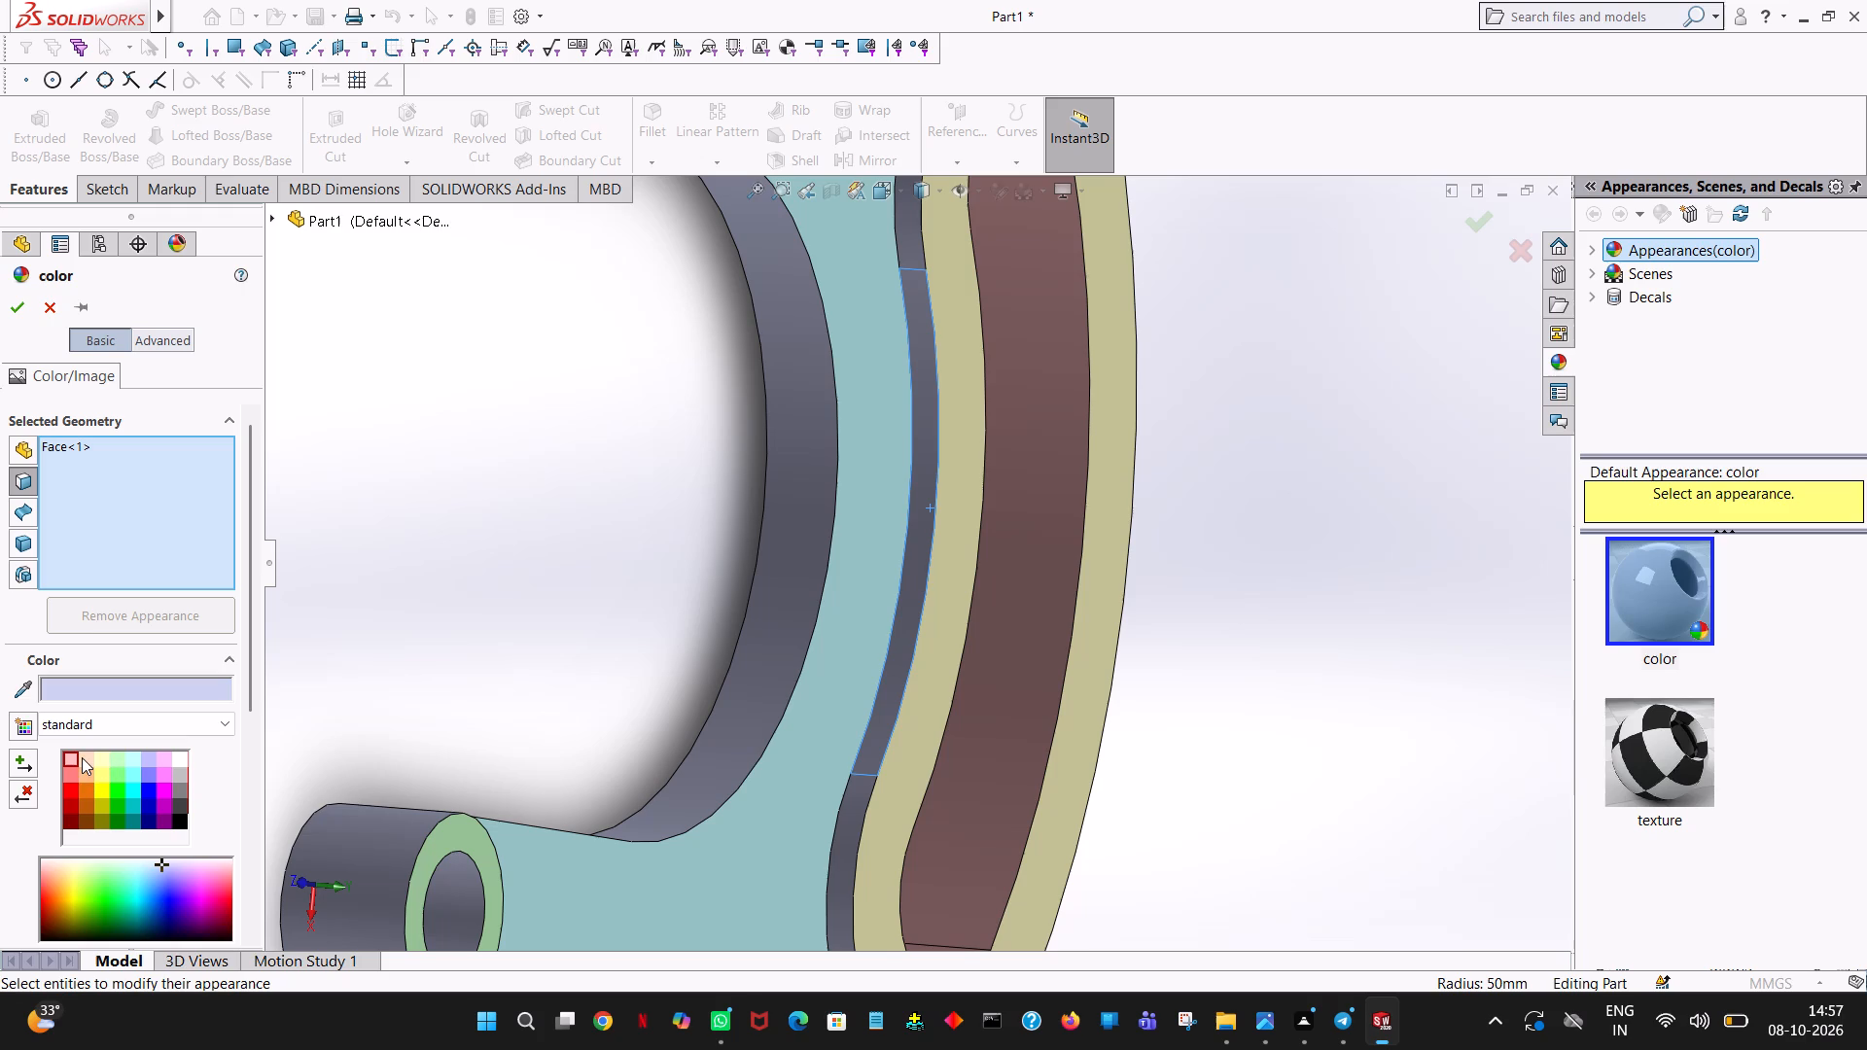
click(80, 756)
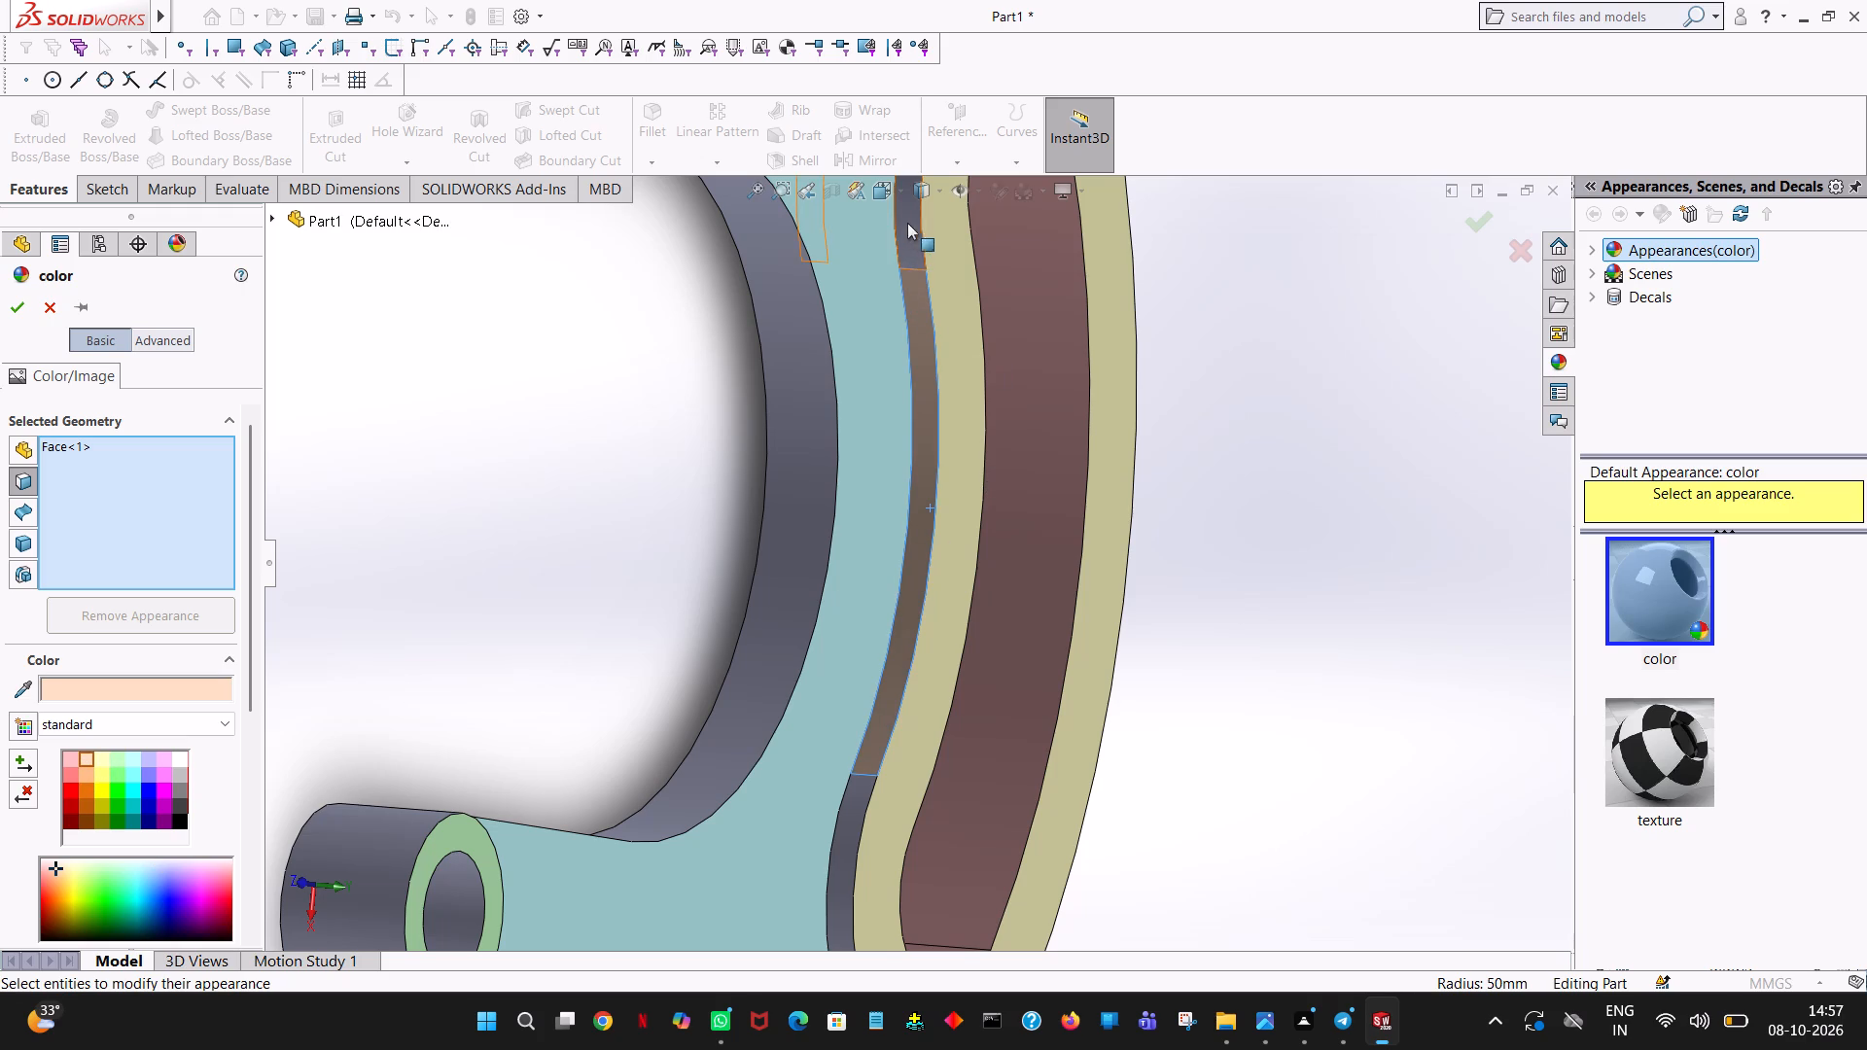
Add the adjoining rounded side walls and the outer arc wall of the slotted end to the light peach selection.
click(910, 217)
scroll(887, 402, down, 7)
scroll(887, 402, up, 10)
scroll(943, 476, up, 2)
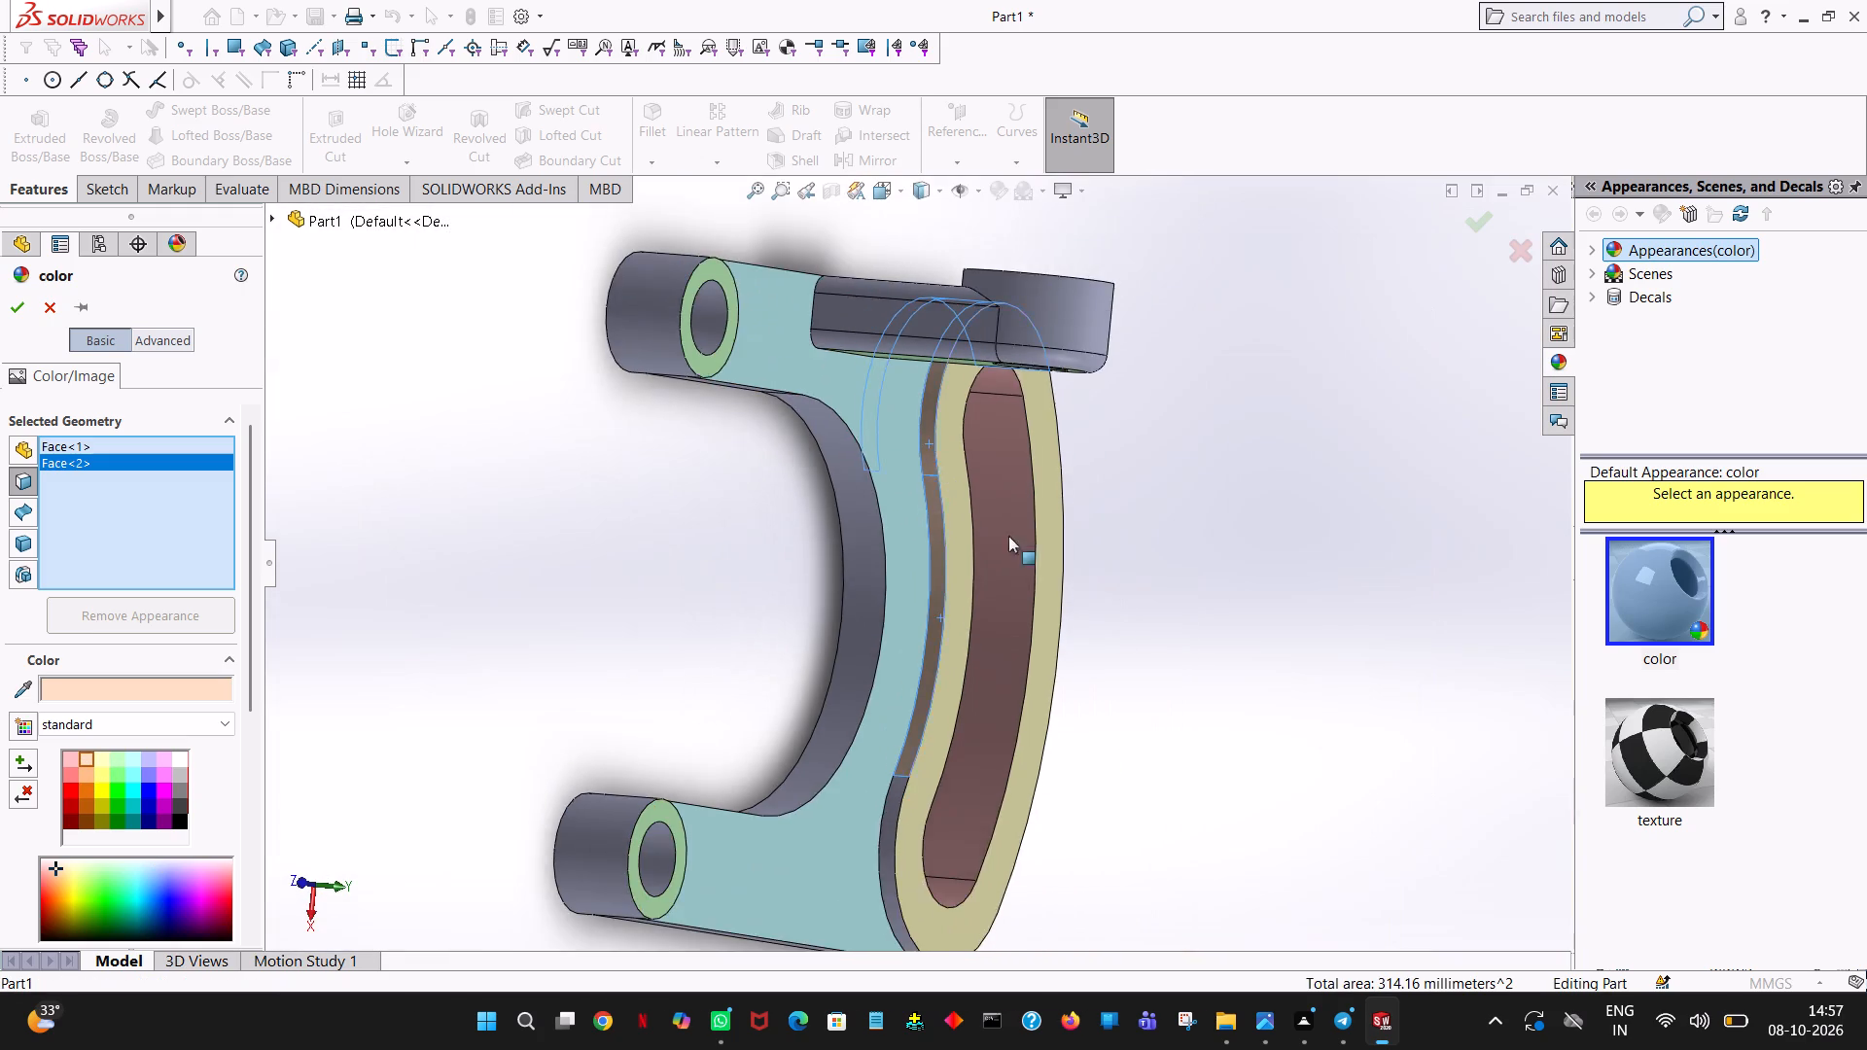
scroll(1097, 623, up, 2)
middle_drag(1099, 623, 1102, 291)
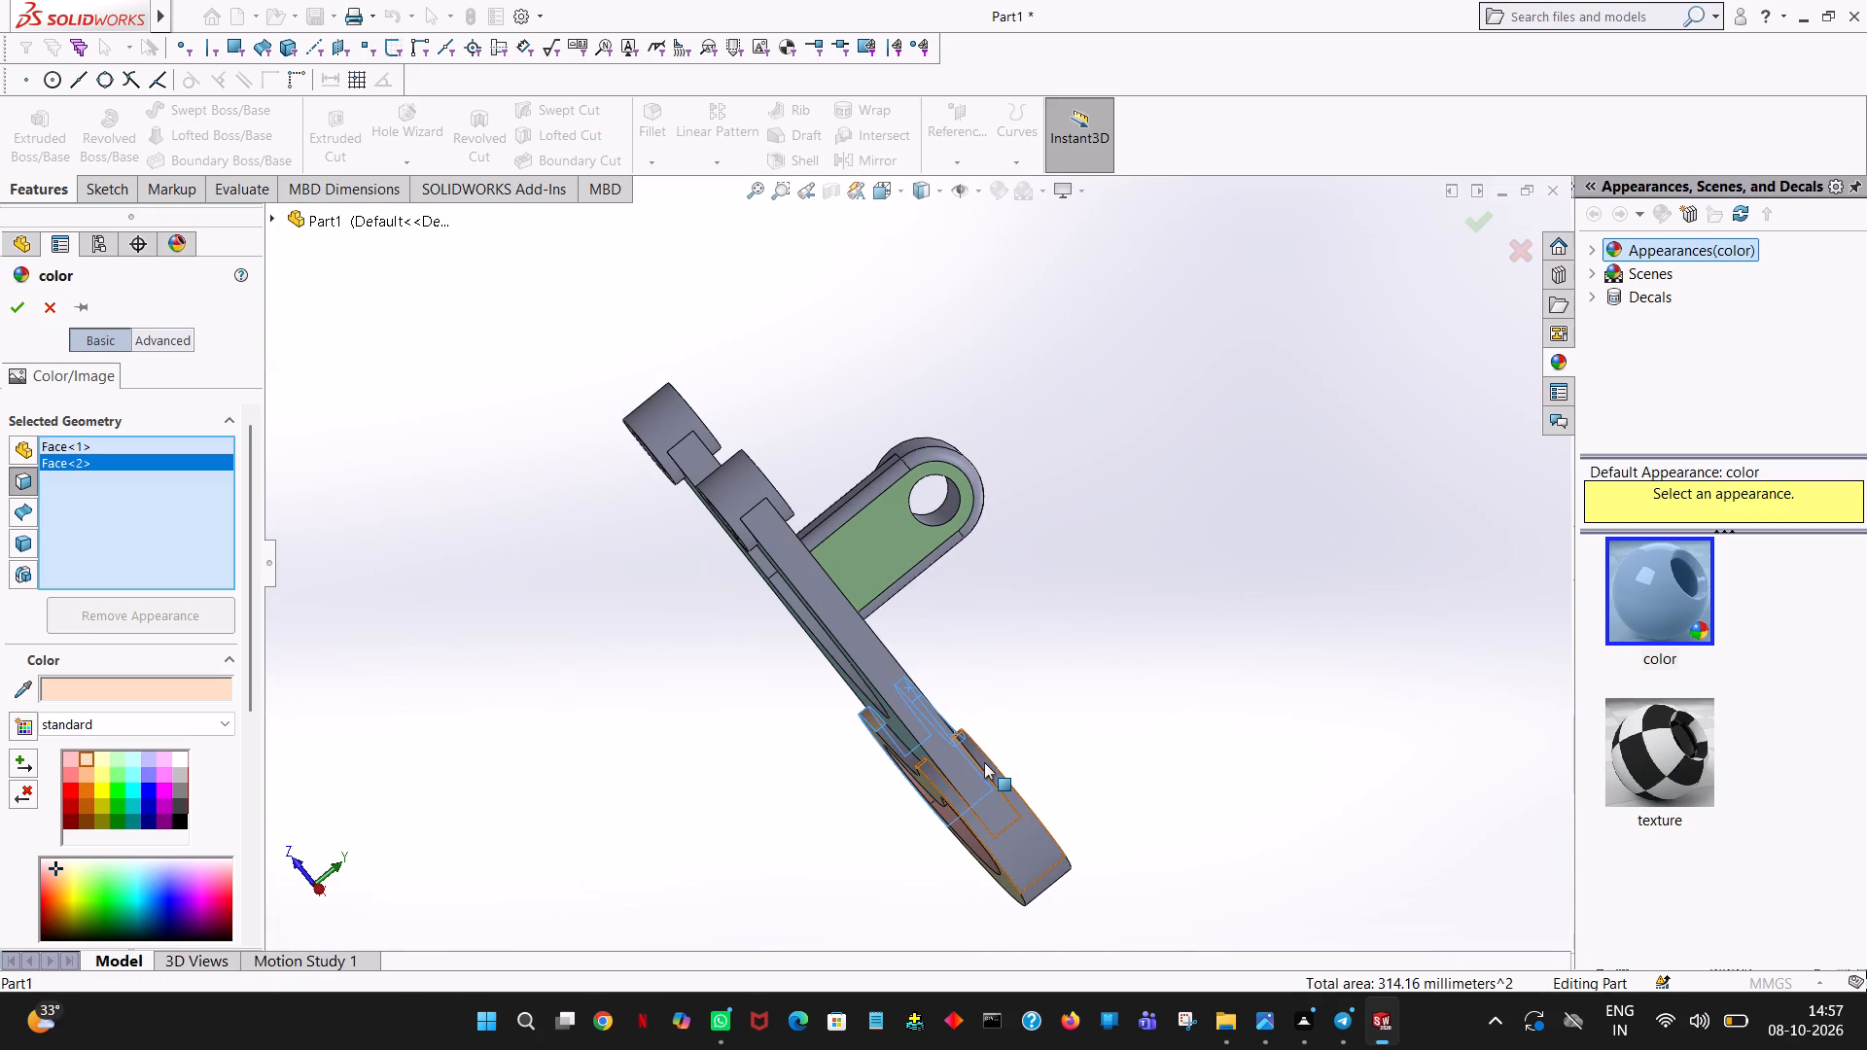
click(984, 762)
middle_drag(1030, 825, 768, 623)
scroll(765, 623, up, 1)
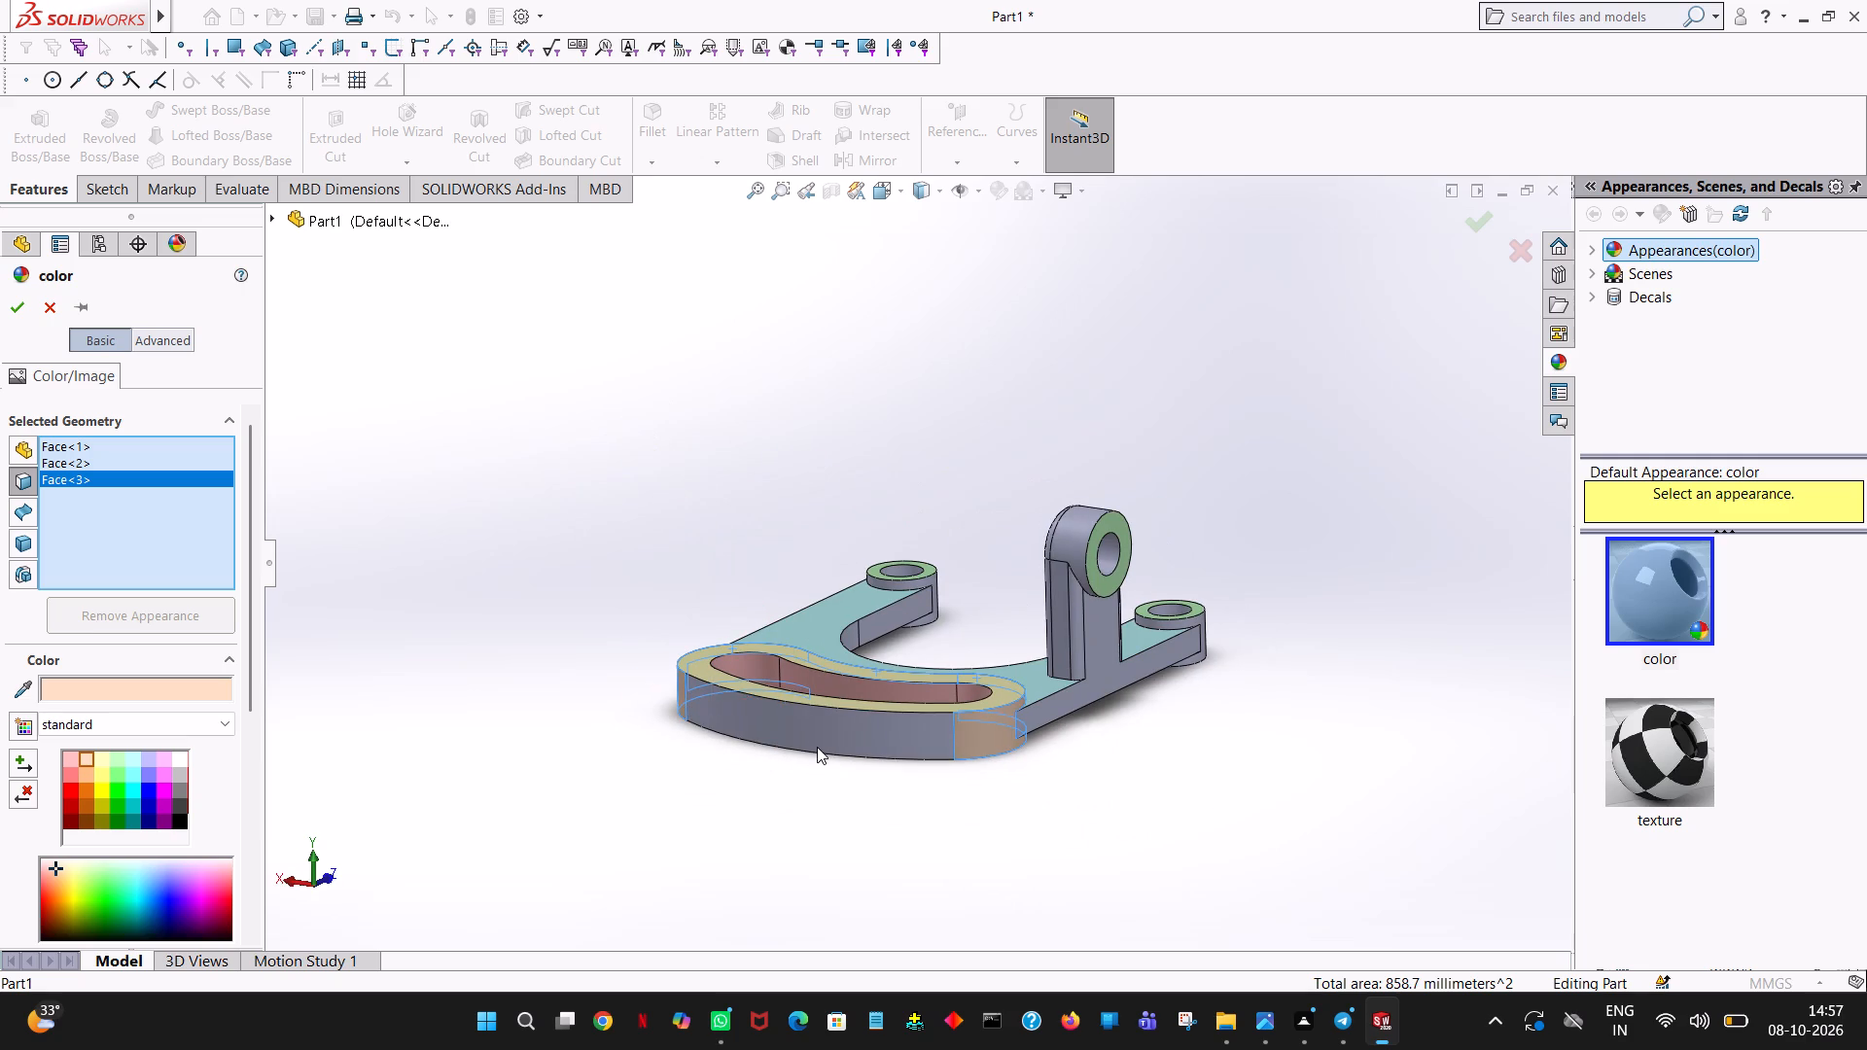
click(817, 747)
Add both outer side faces of the base and the outer cylindrical walls of both leg-end bosses to the light peach selection and apply it.
middle_drag(1137, 748, 1007, 714)
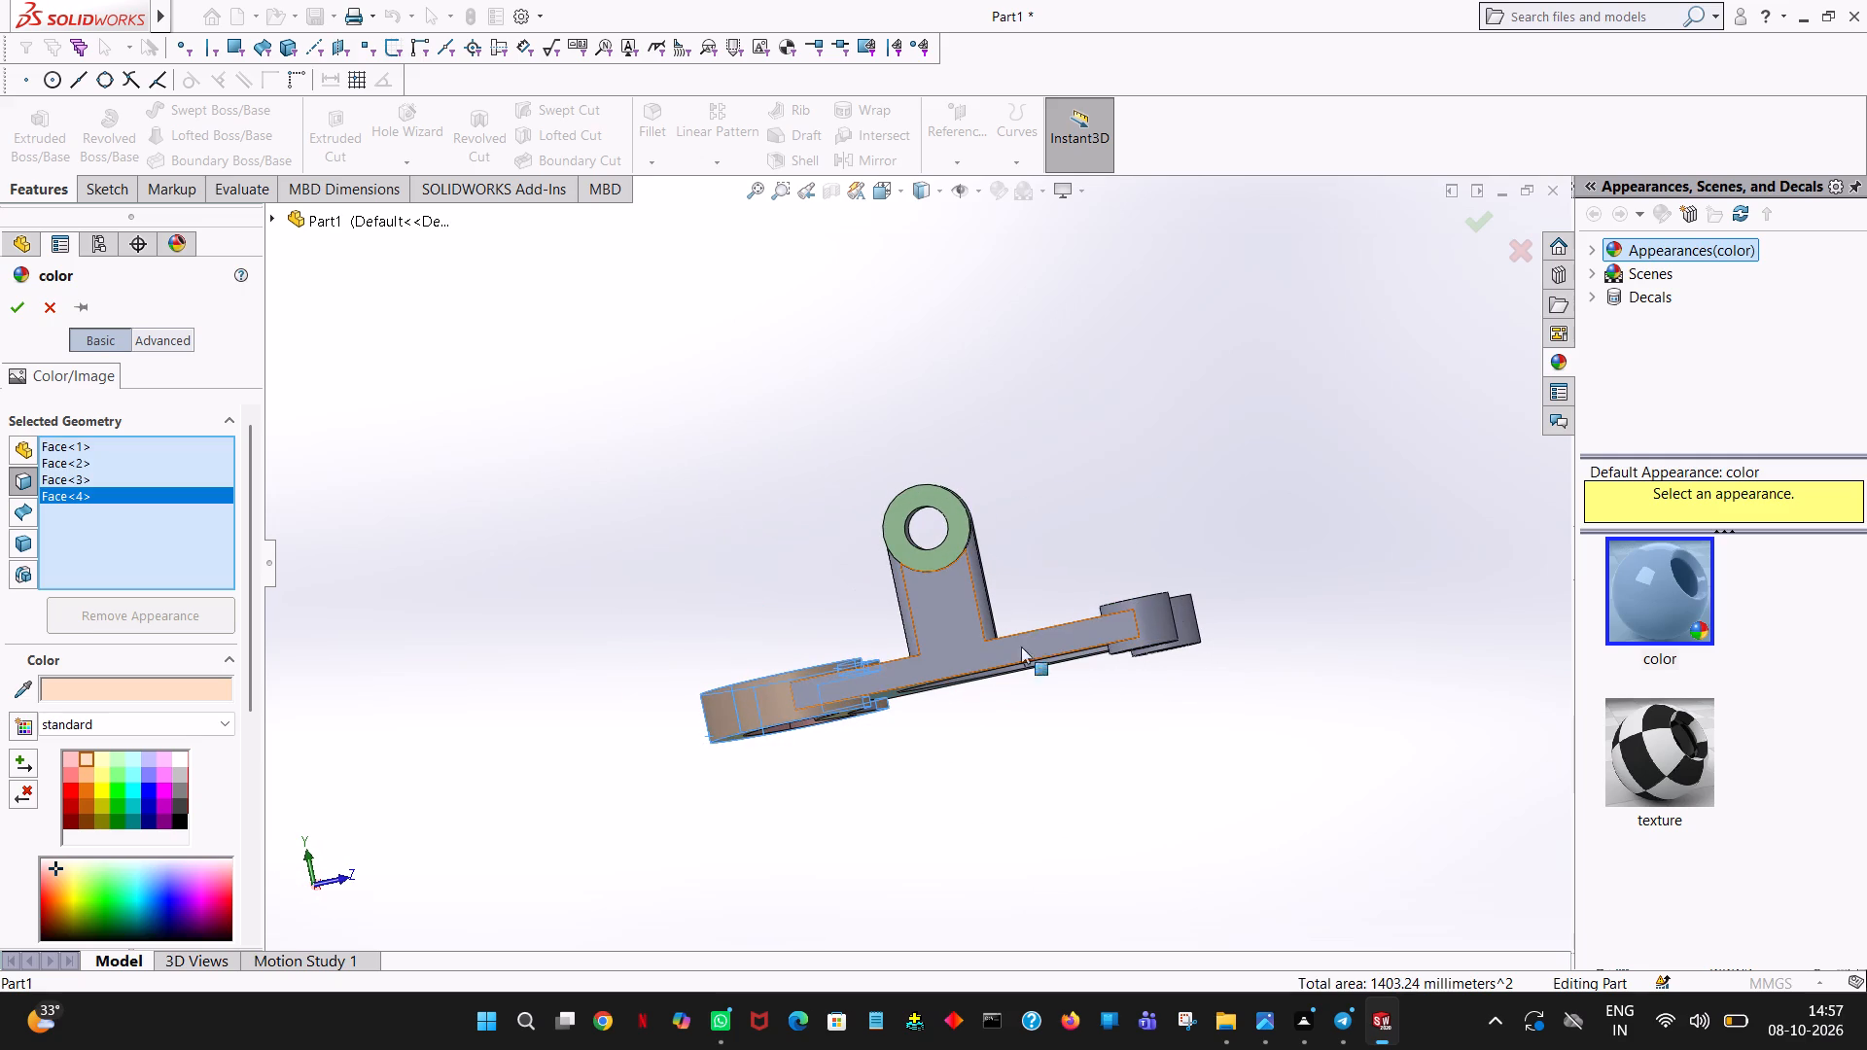
click(1039, 633)
click(1162, 634)
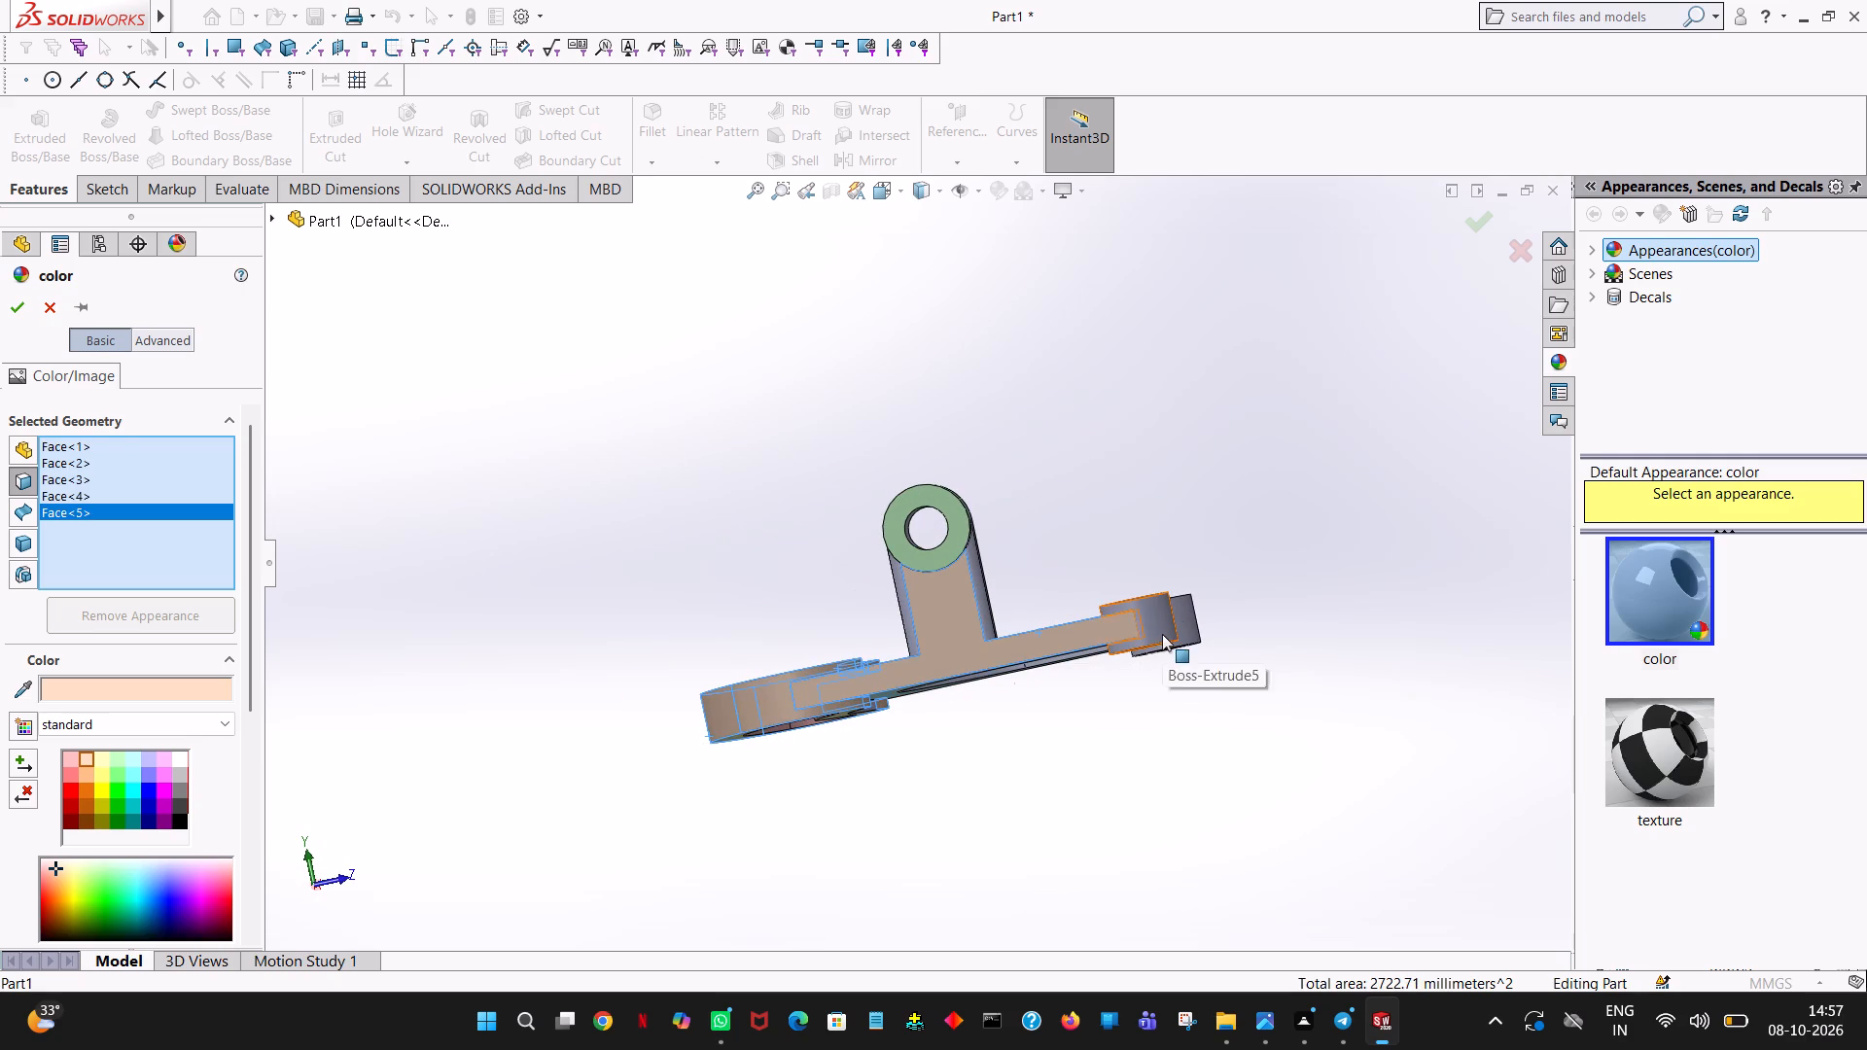
scroll(1163, 629, up, 1)
middle_drag(1163, 629, 979, 740)
click(1079, 630)
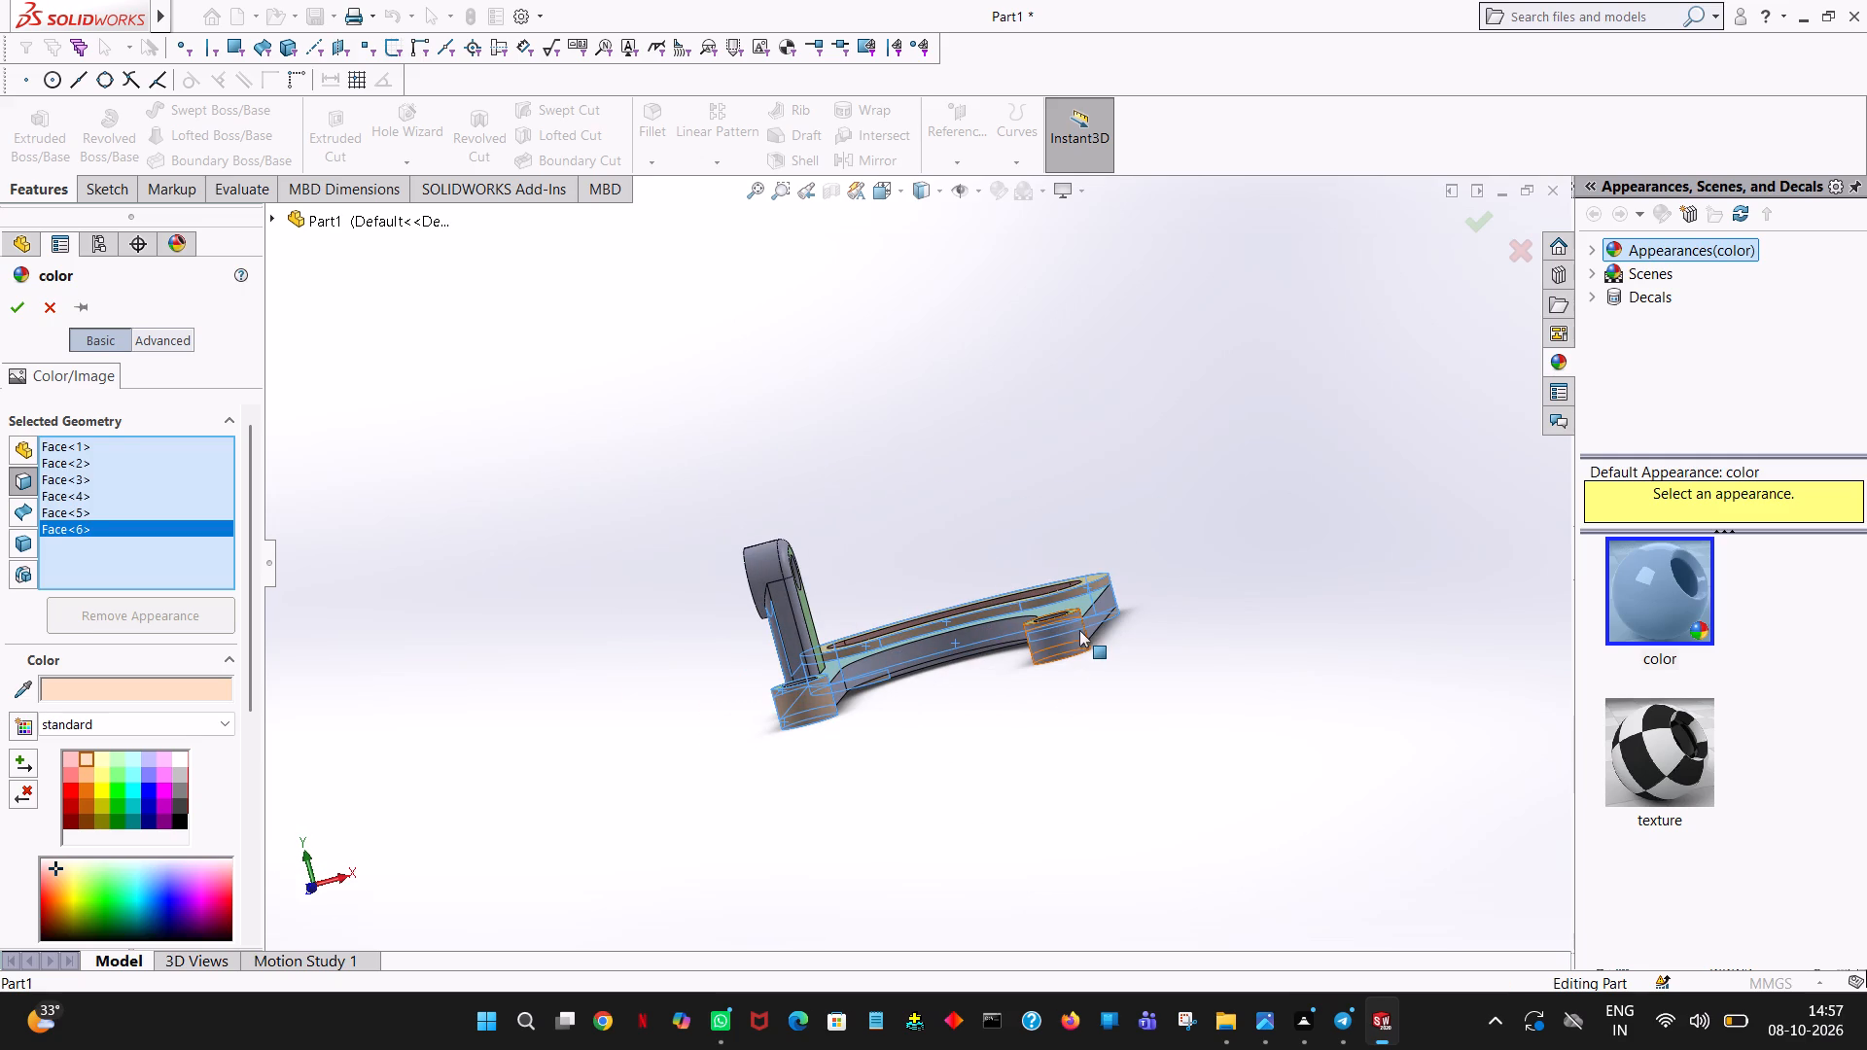
middle_drag(1107, 616, 1000, 699)
scroll(993, 697, up, 1)
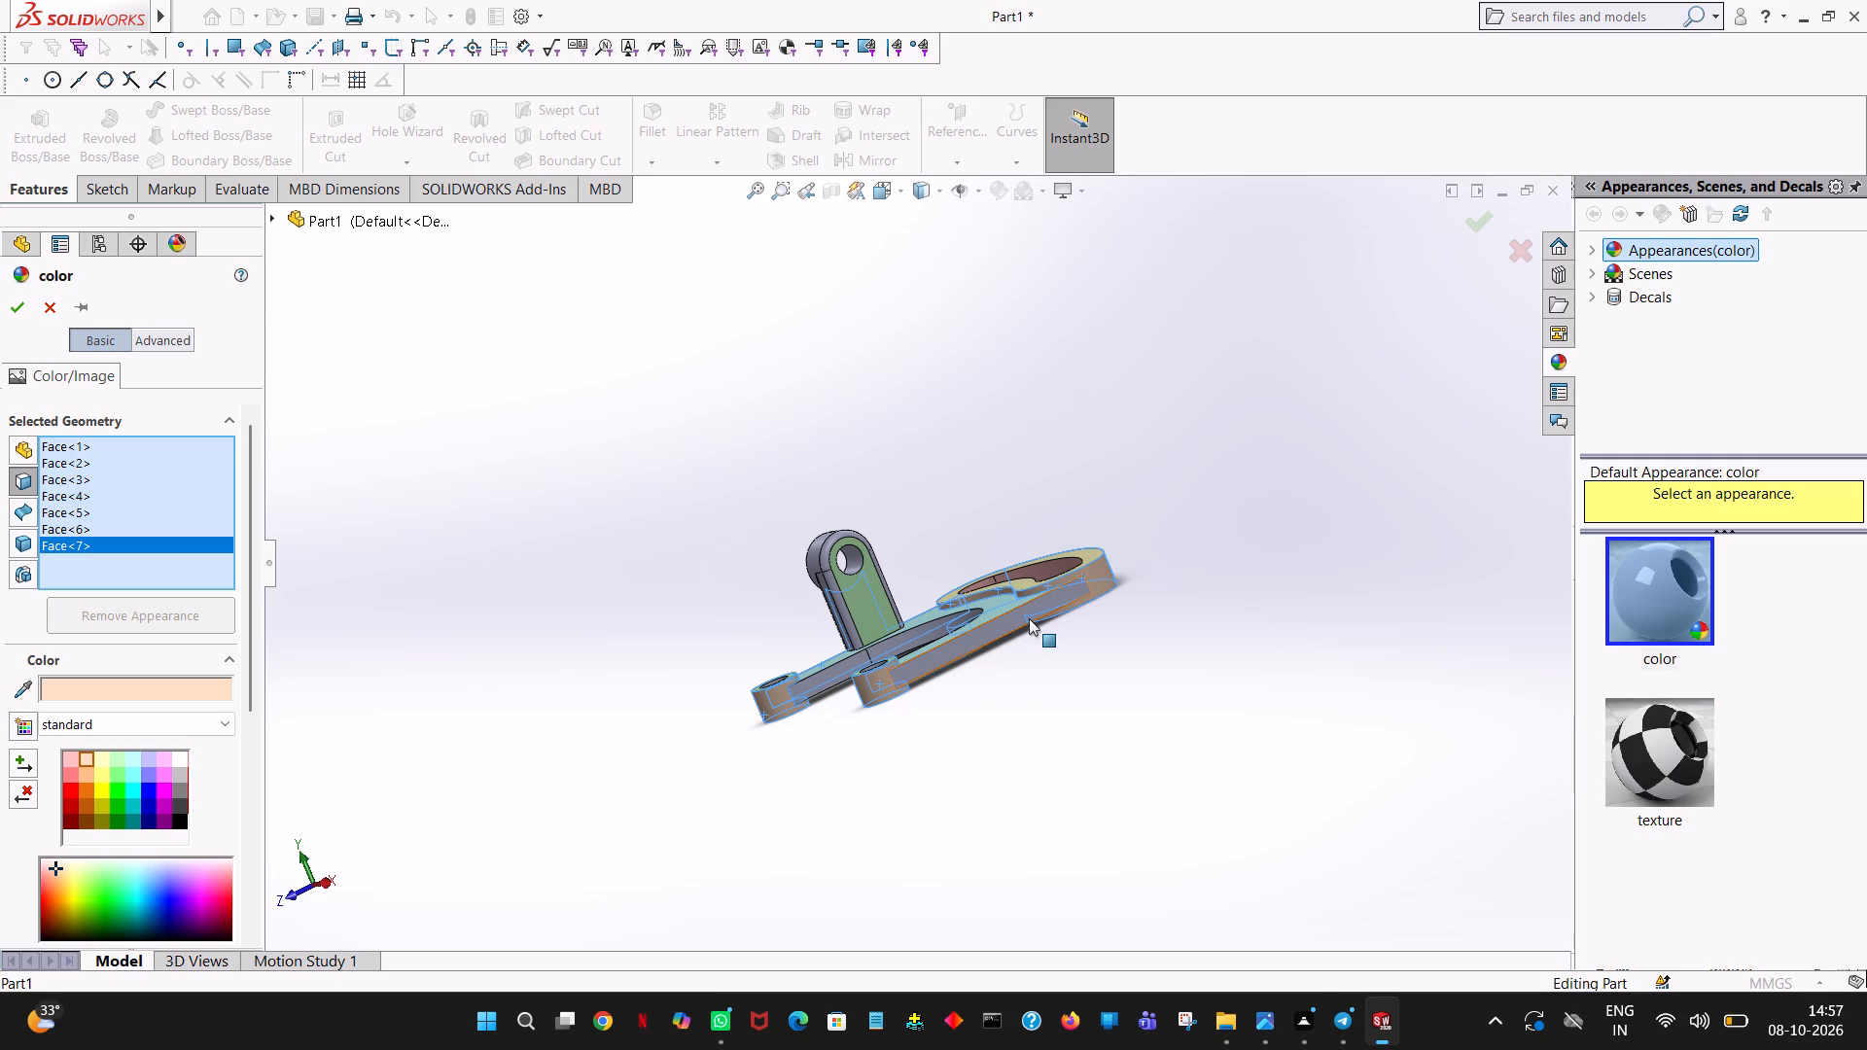
click(1028, 616)
scroll(911, 651, down, 6)
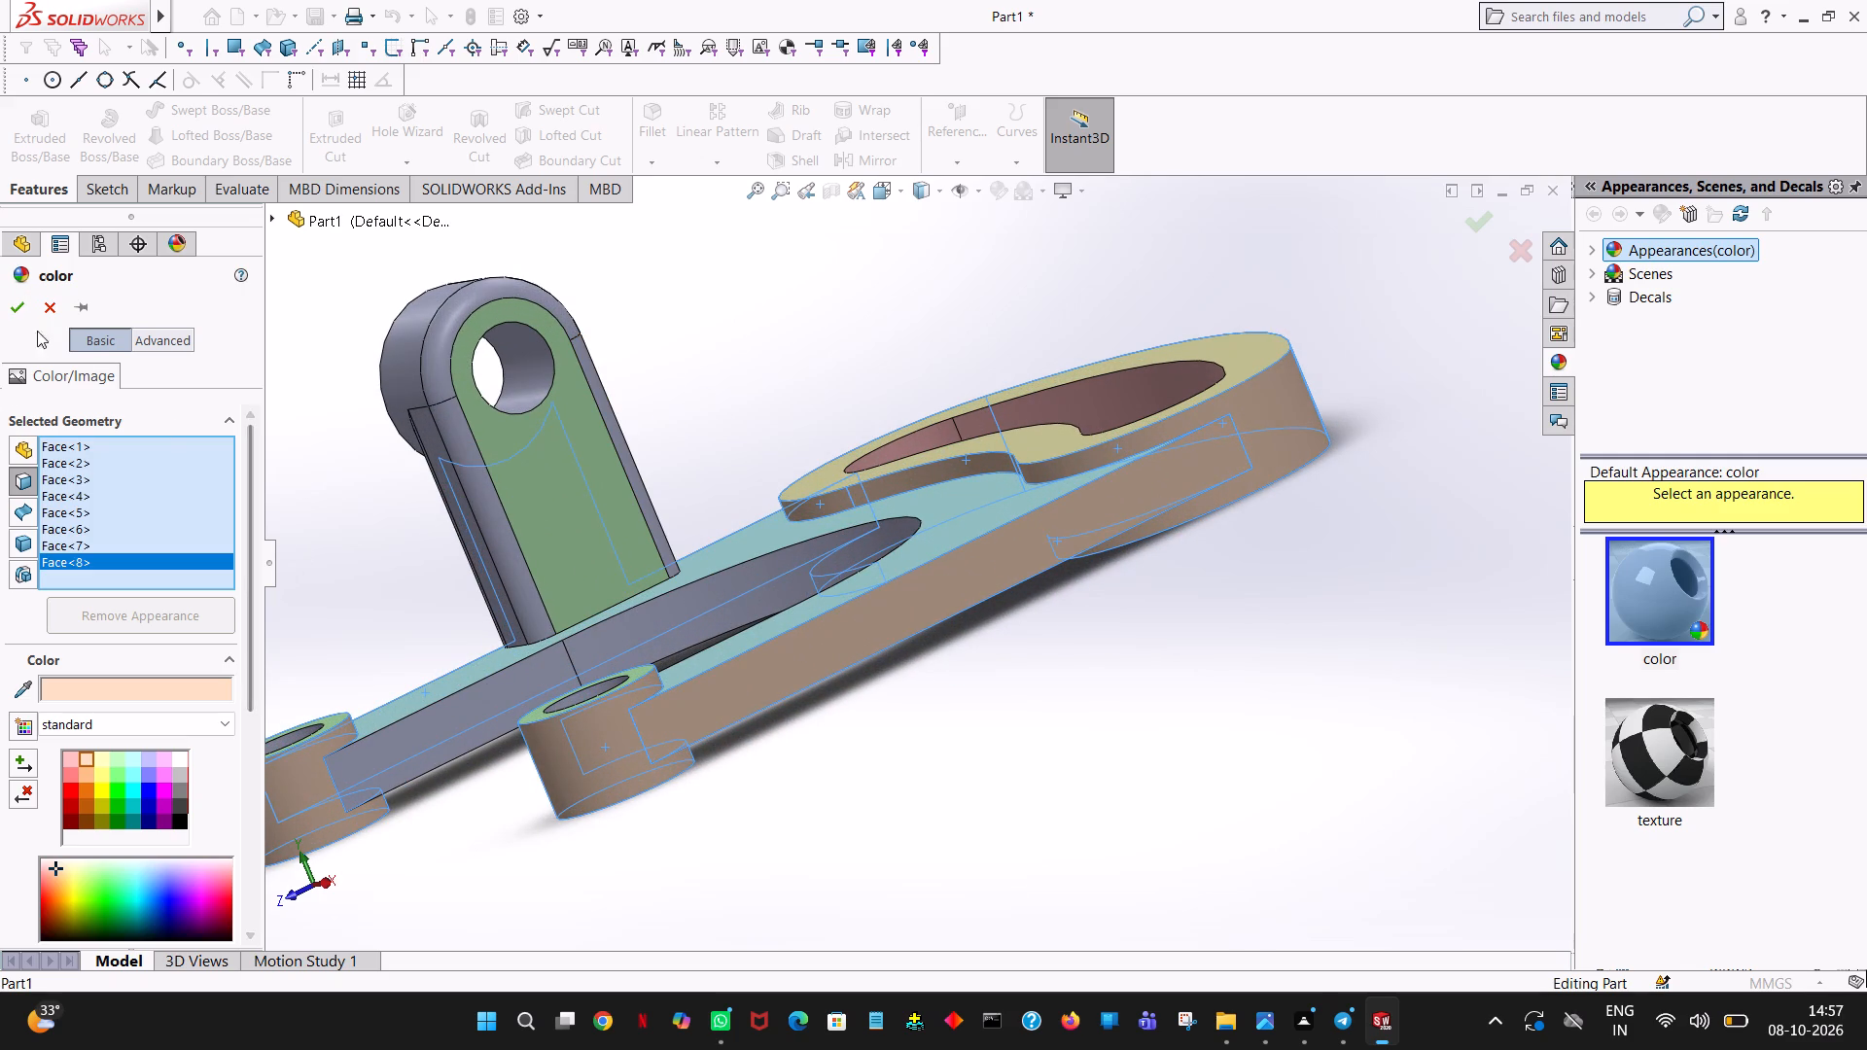
click(0, 304)
click(6, 304)
Colour the arc wall and both straight inner leg walls of the base's U-shaped opening dark grey with a face-level appearance.
middle_drag(600, 534, 722, 581)
scroll(601, 536, down, 1)
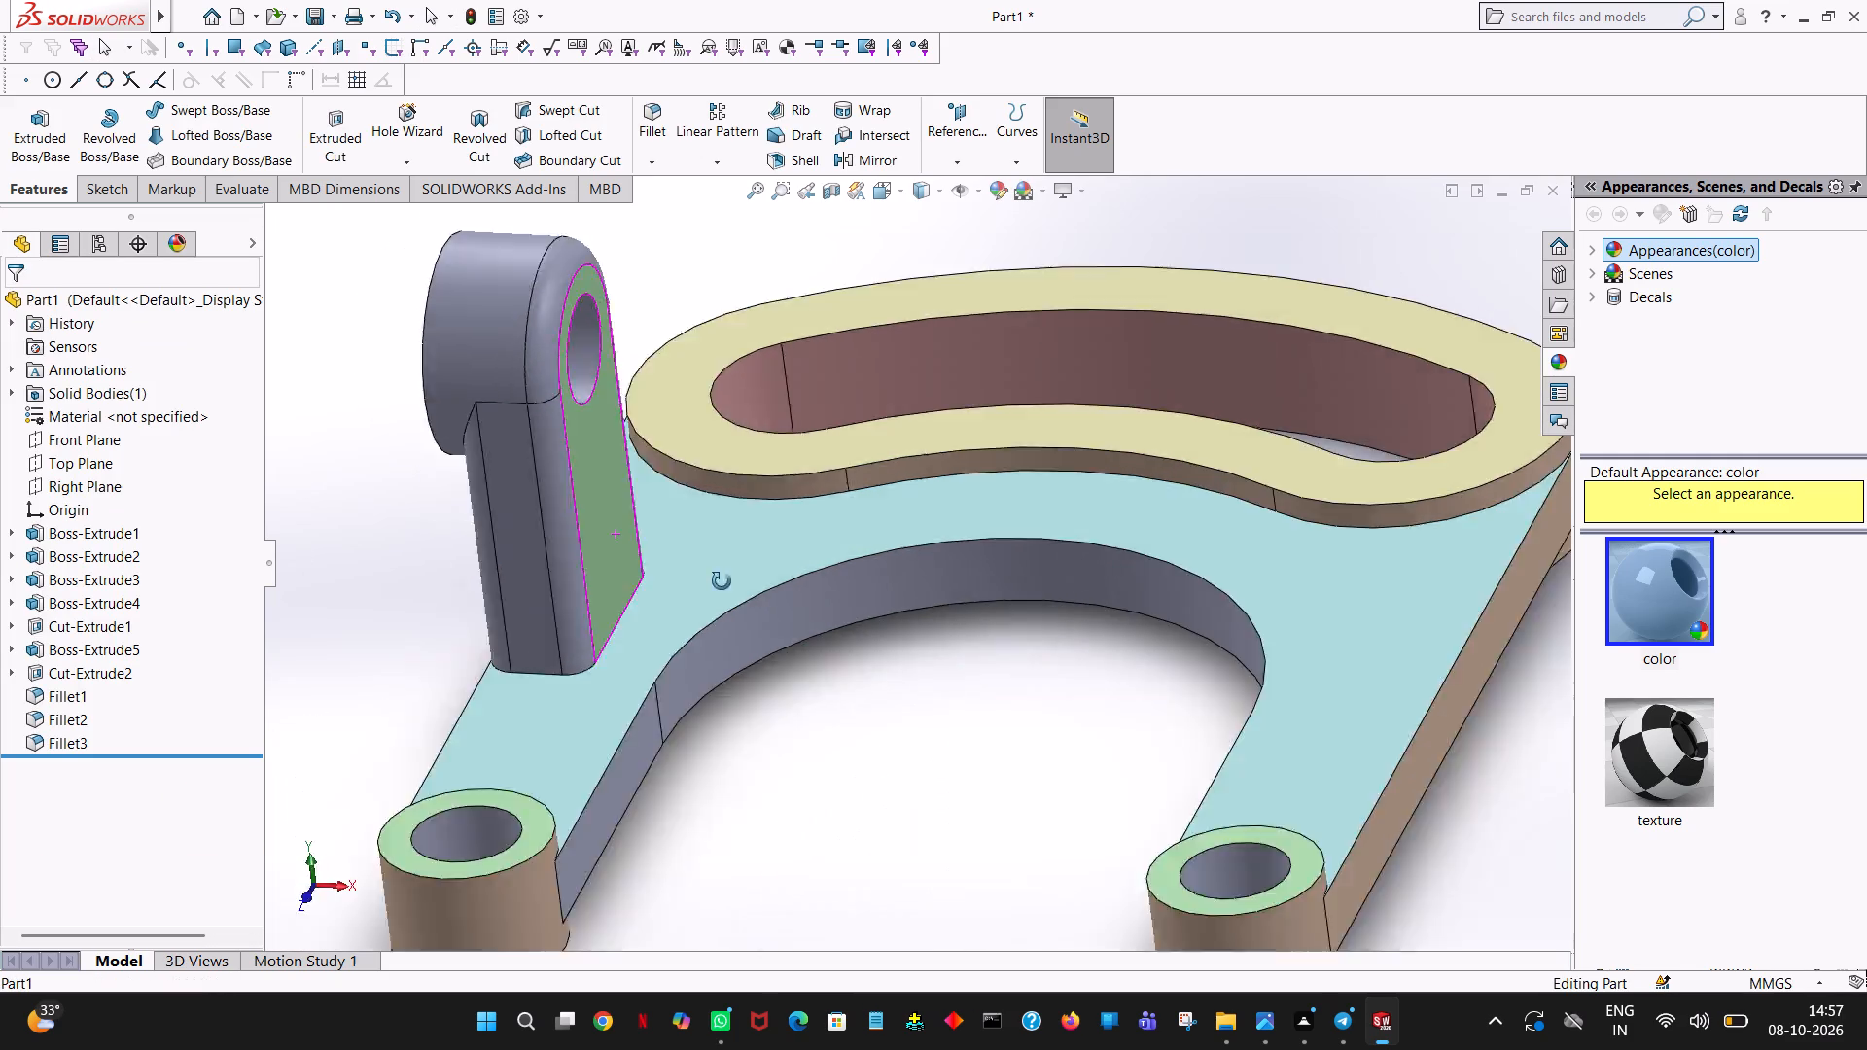
middle_drag(722, 581, 764, 537)
click(866, 596)
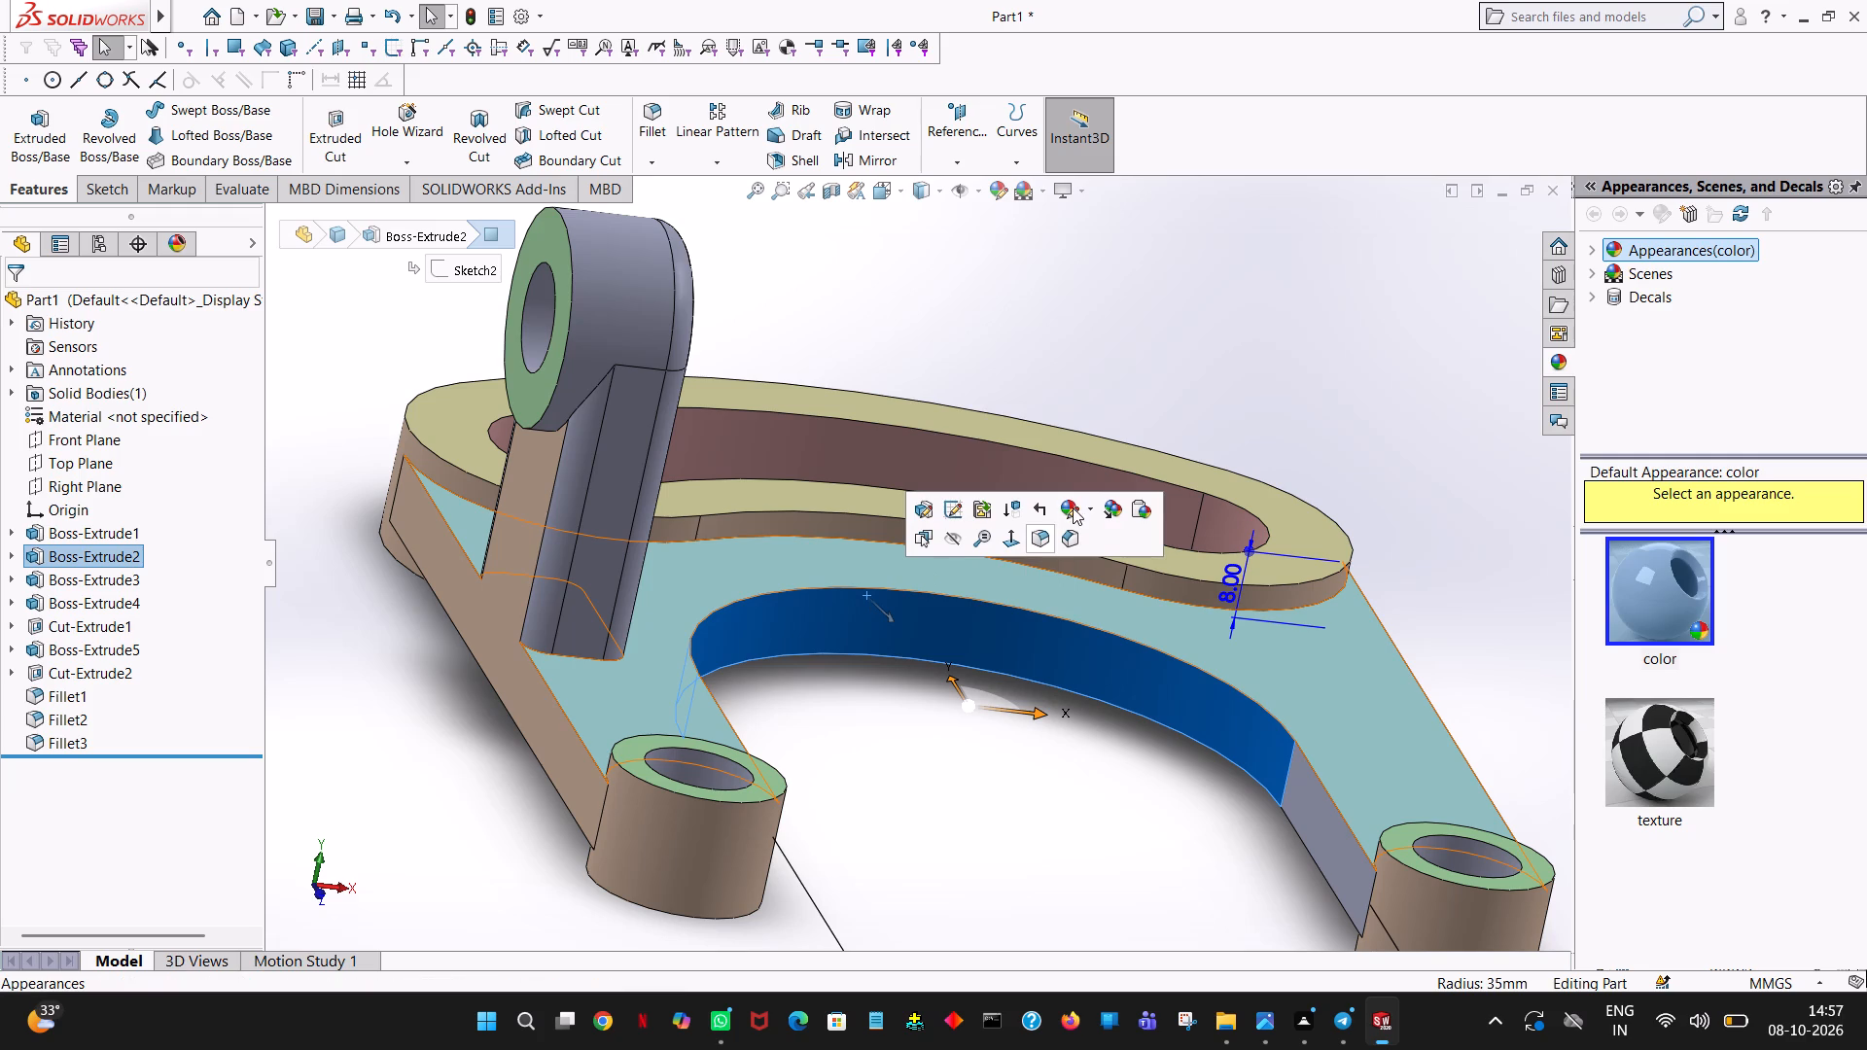
click(1068, 507)
click(1101, 552)
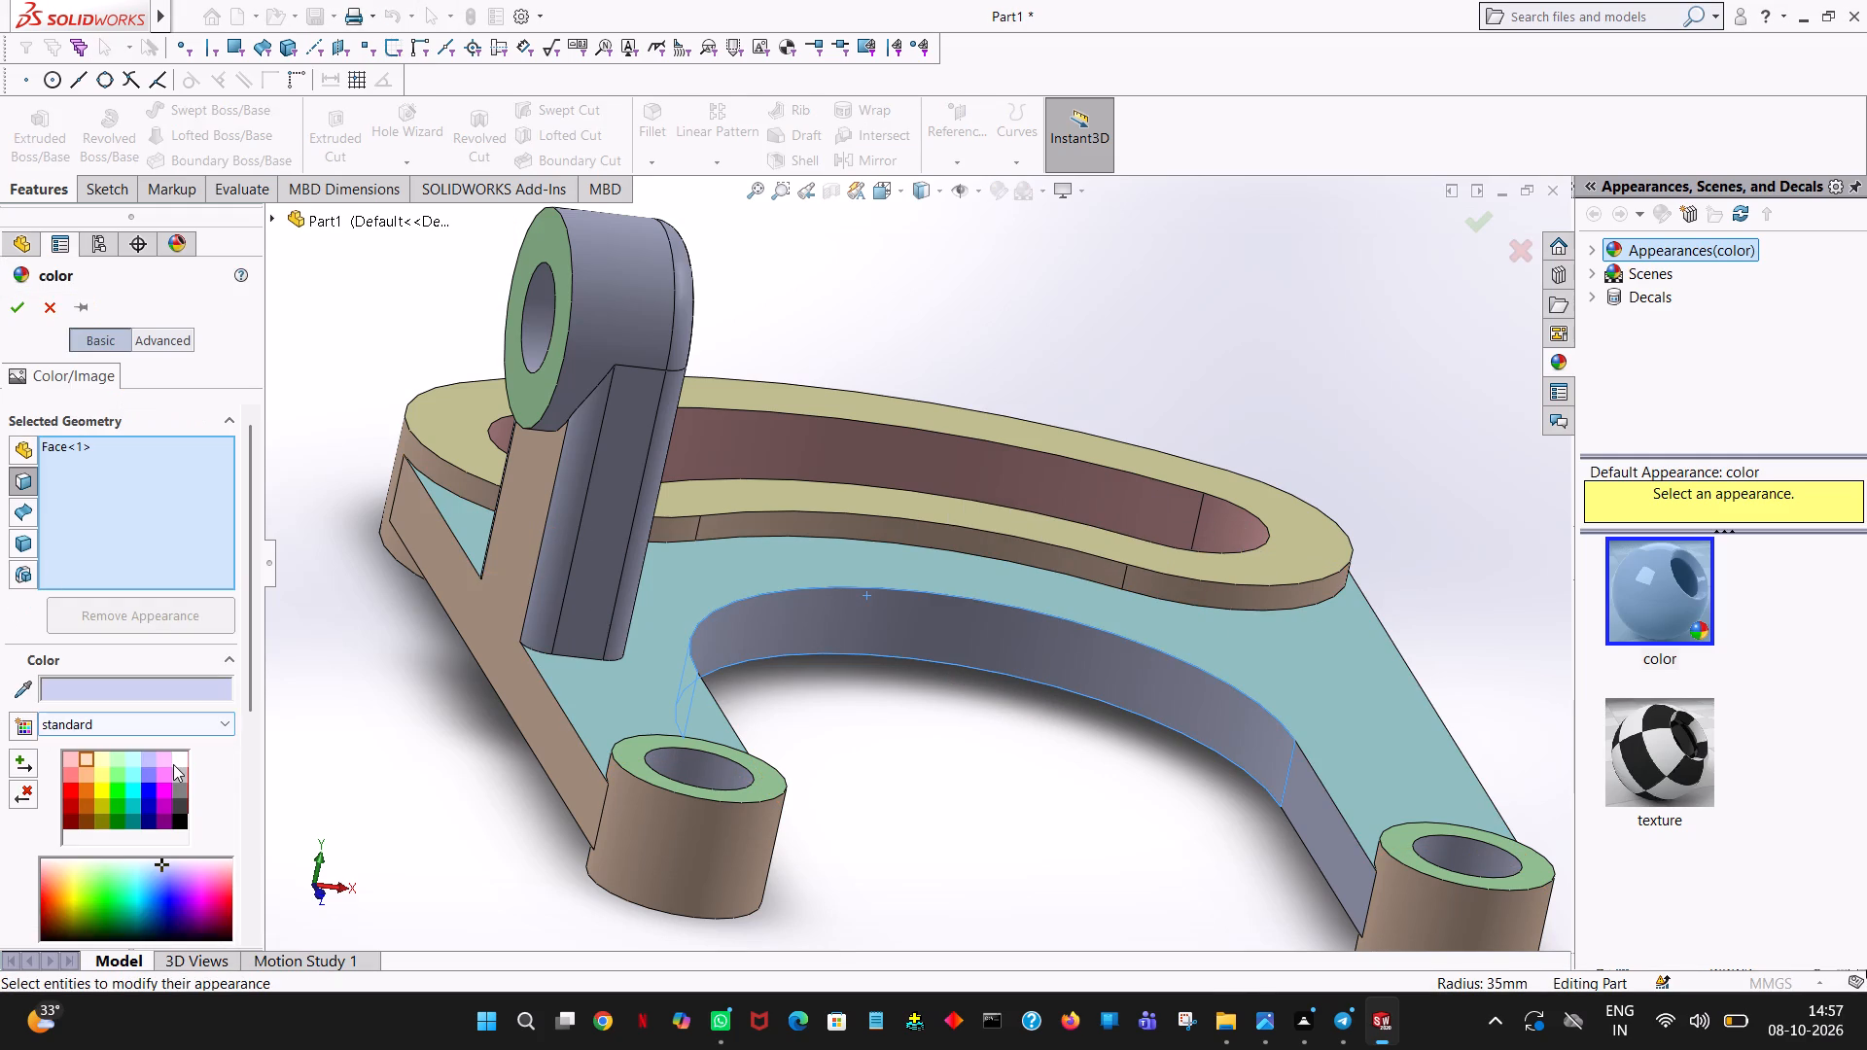
click(183, 799)
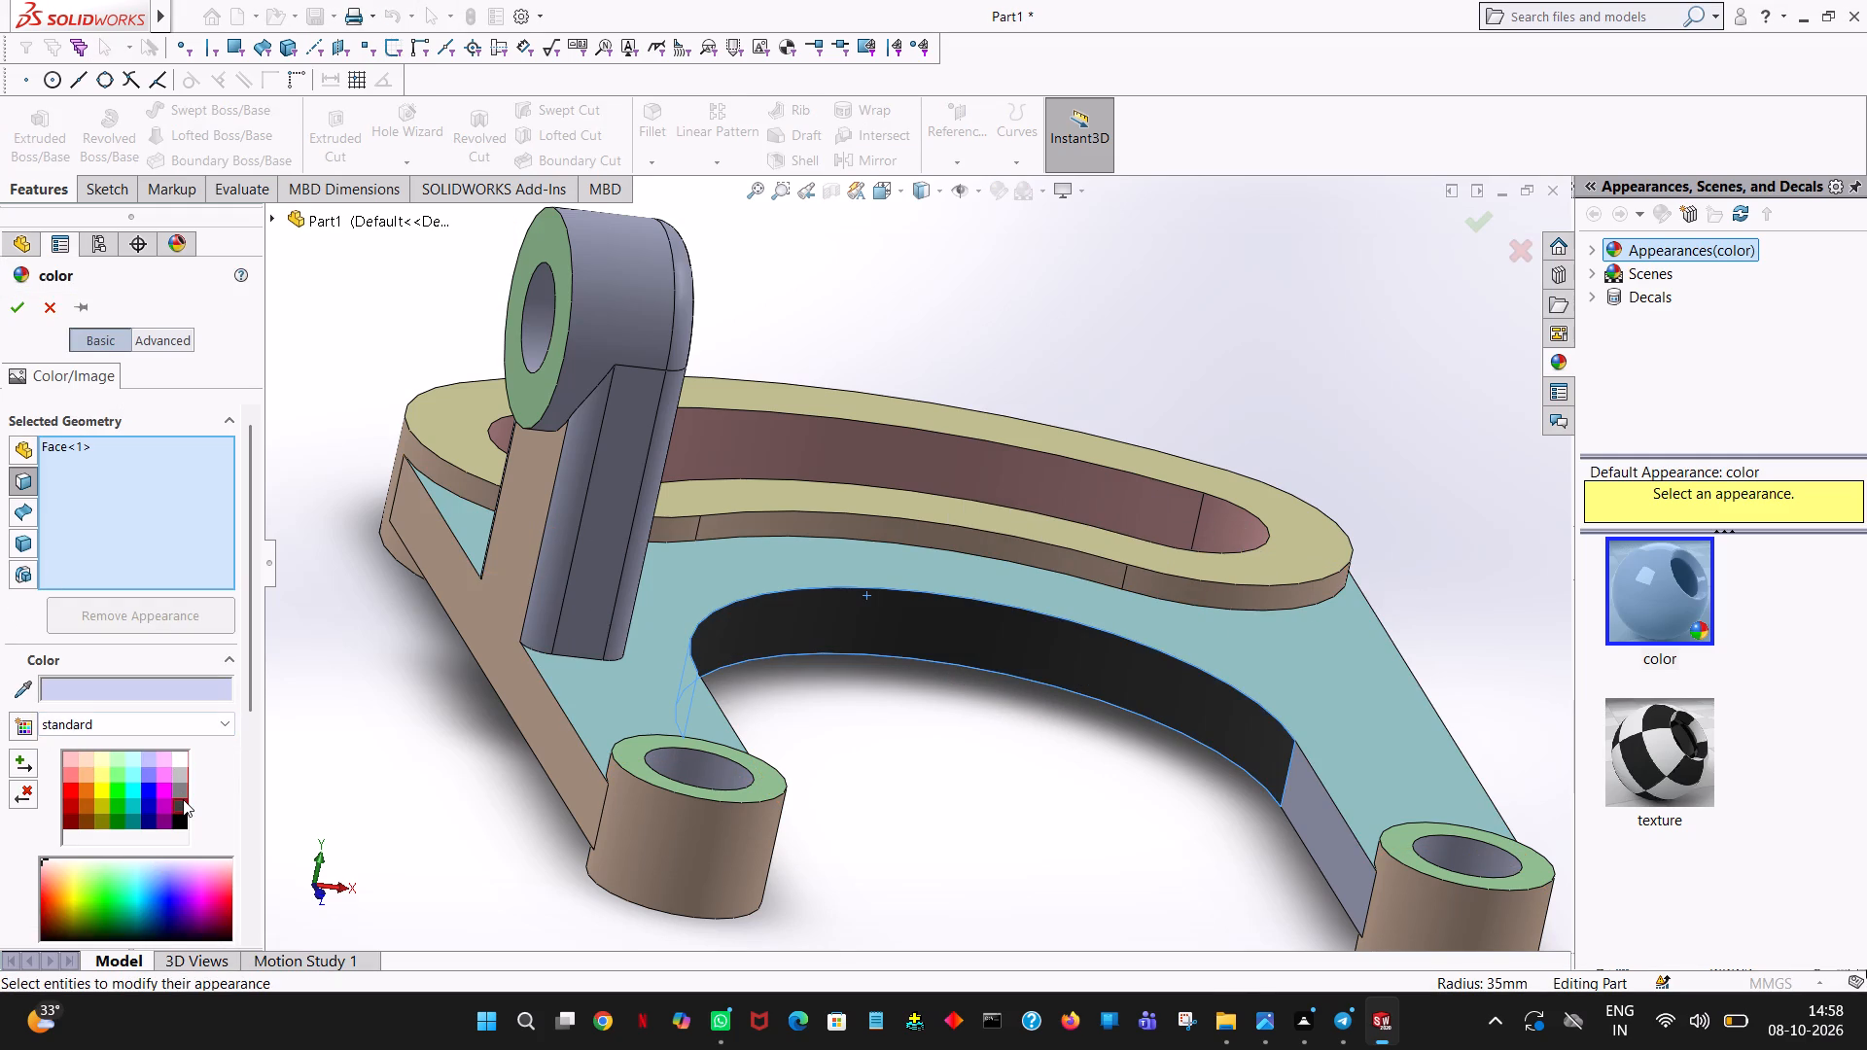
click(1308, 797)
middle_drag(1074, 692, 954, 730)
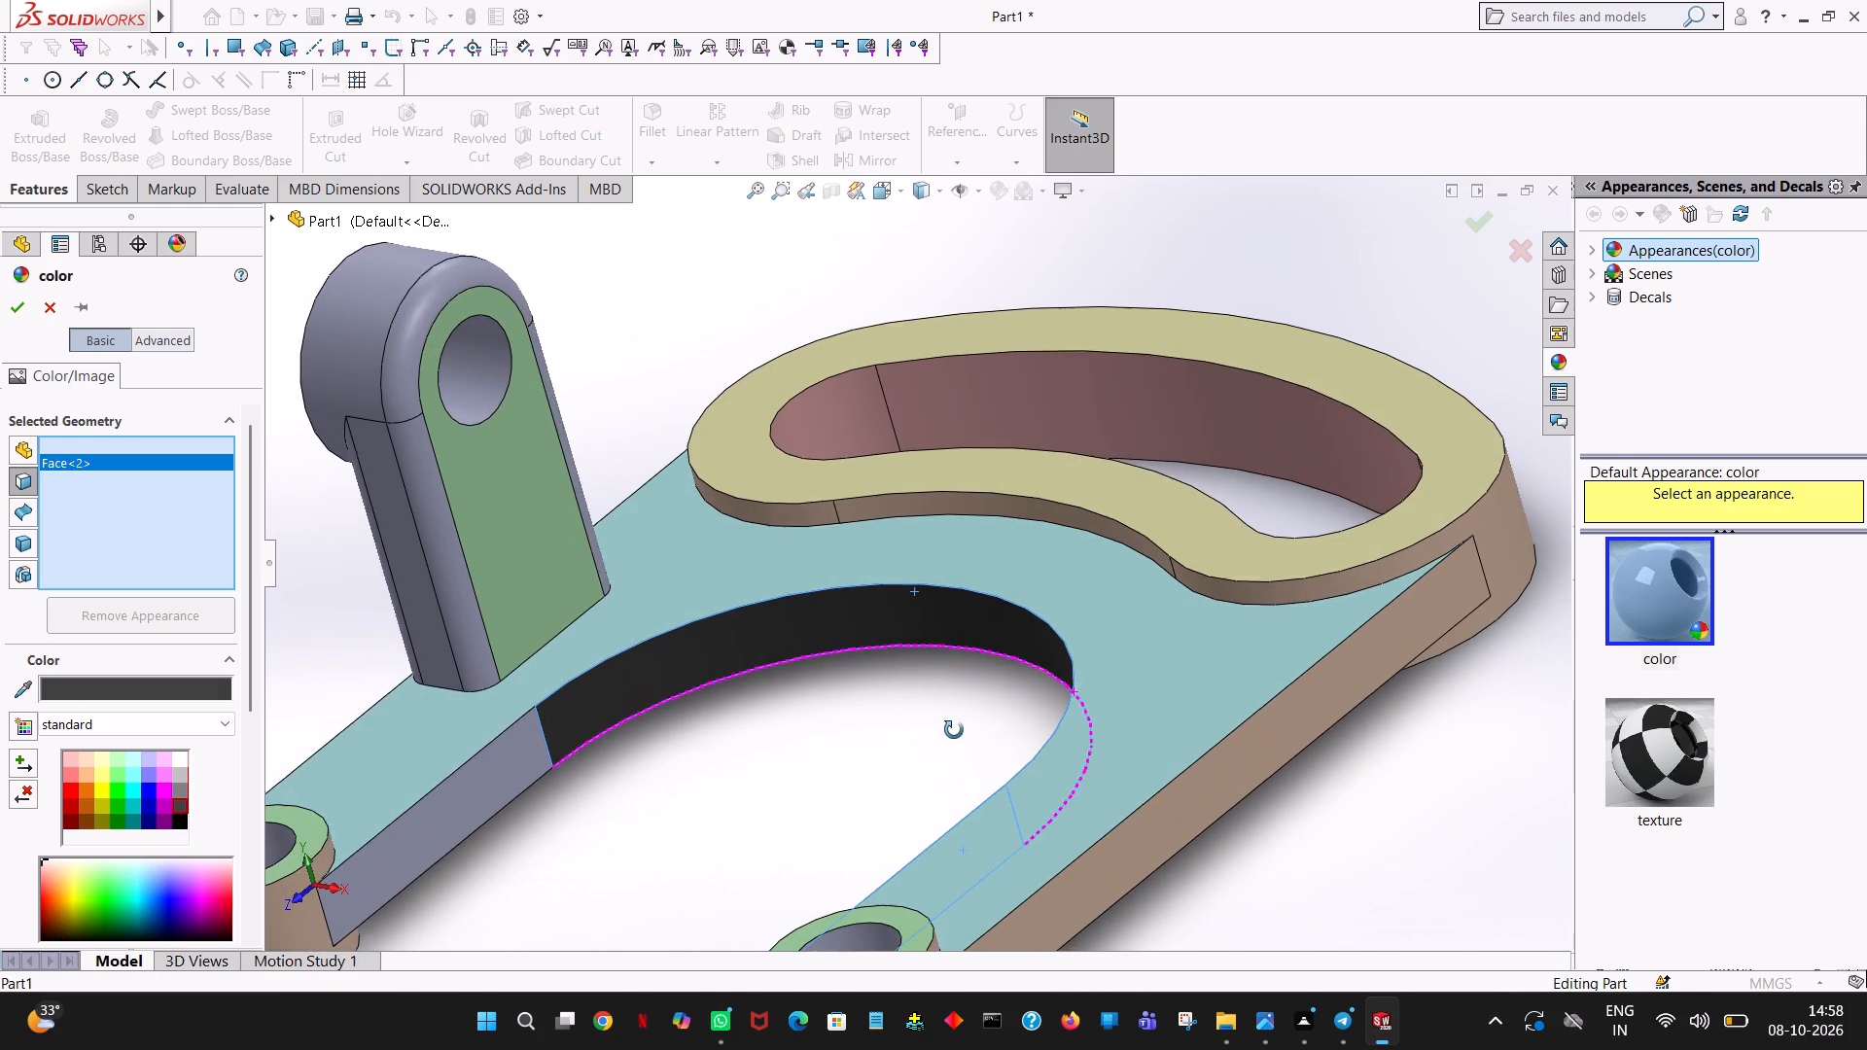
middle_drag(954, 730, 954, 731)
click(458, 785)
Add the lug's side walls, rounded fillet faces and outer cylindrical wall to the dark grey colour selection.
click(466, 619)
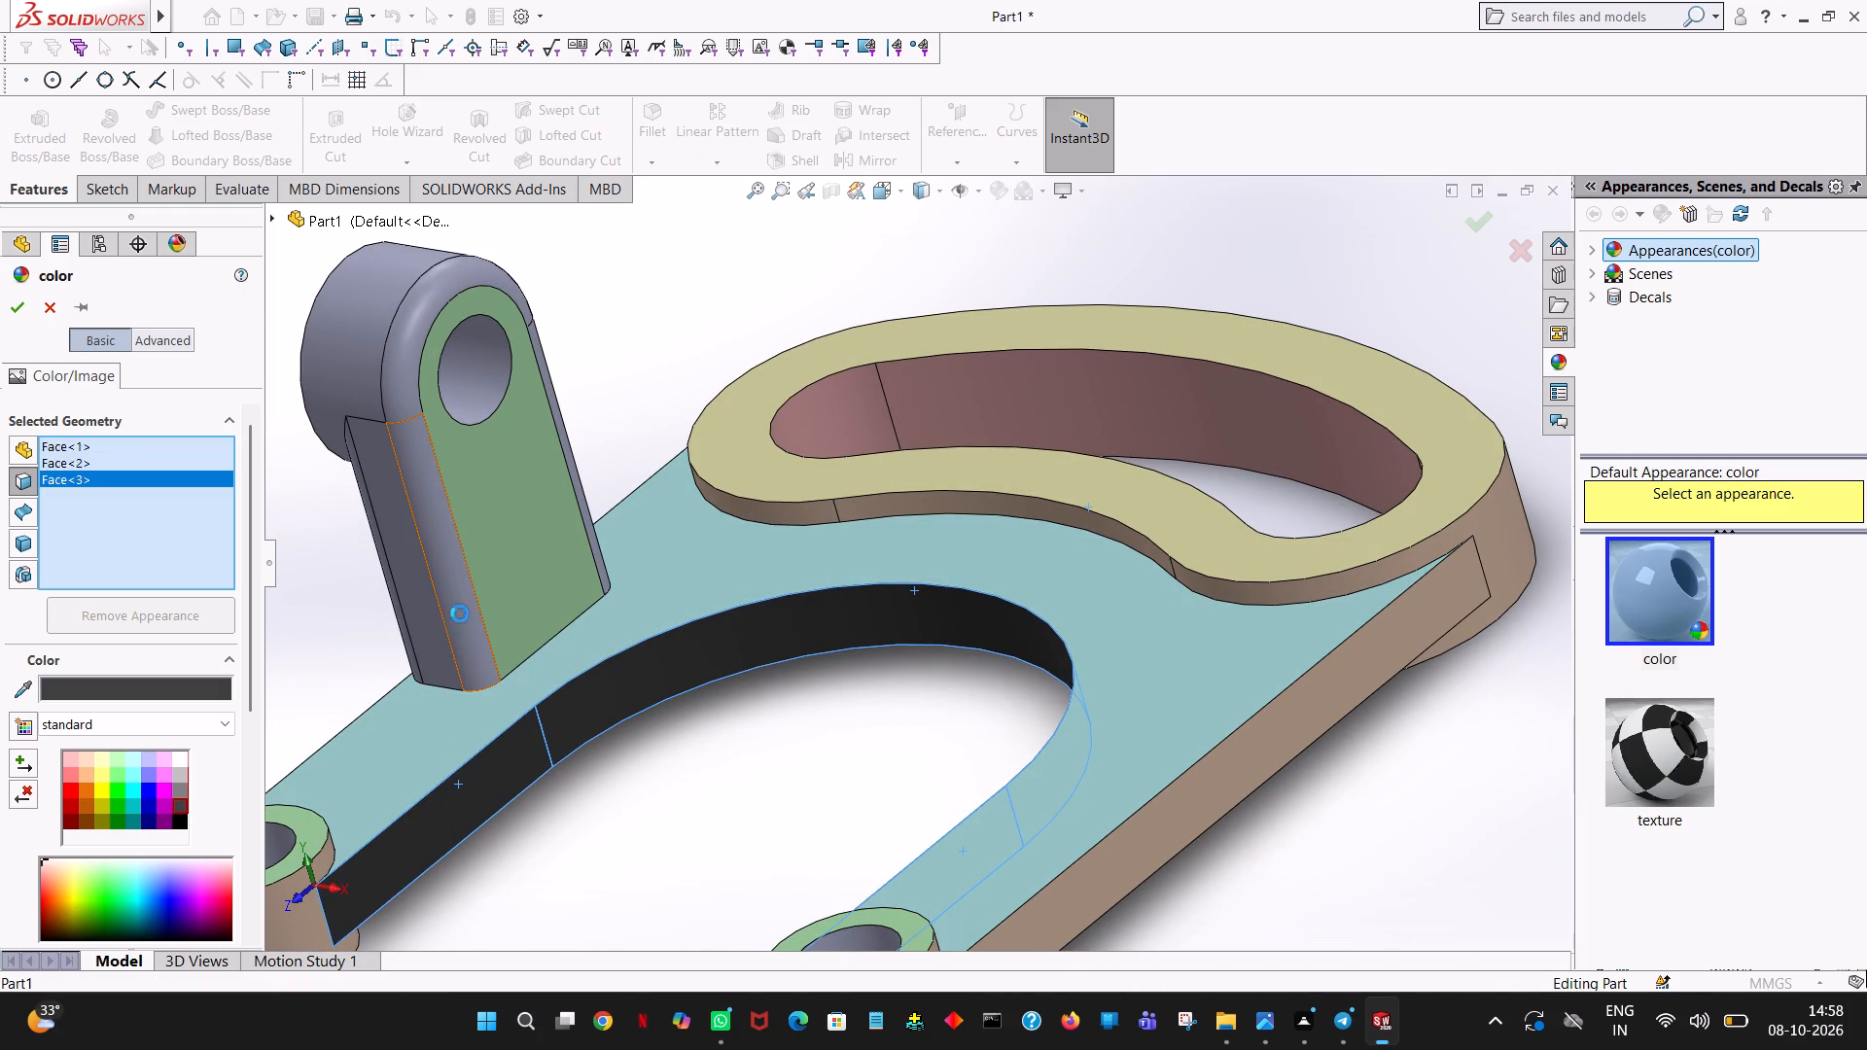
click(439, 597)
click(423, 595)
click(467, 603)
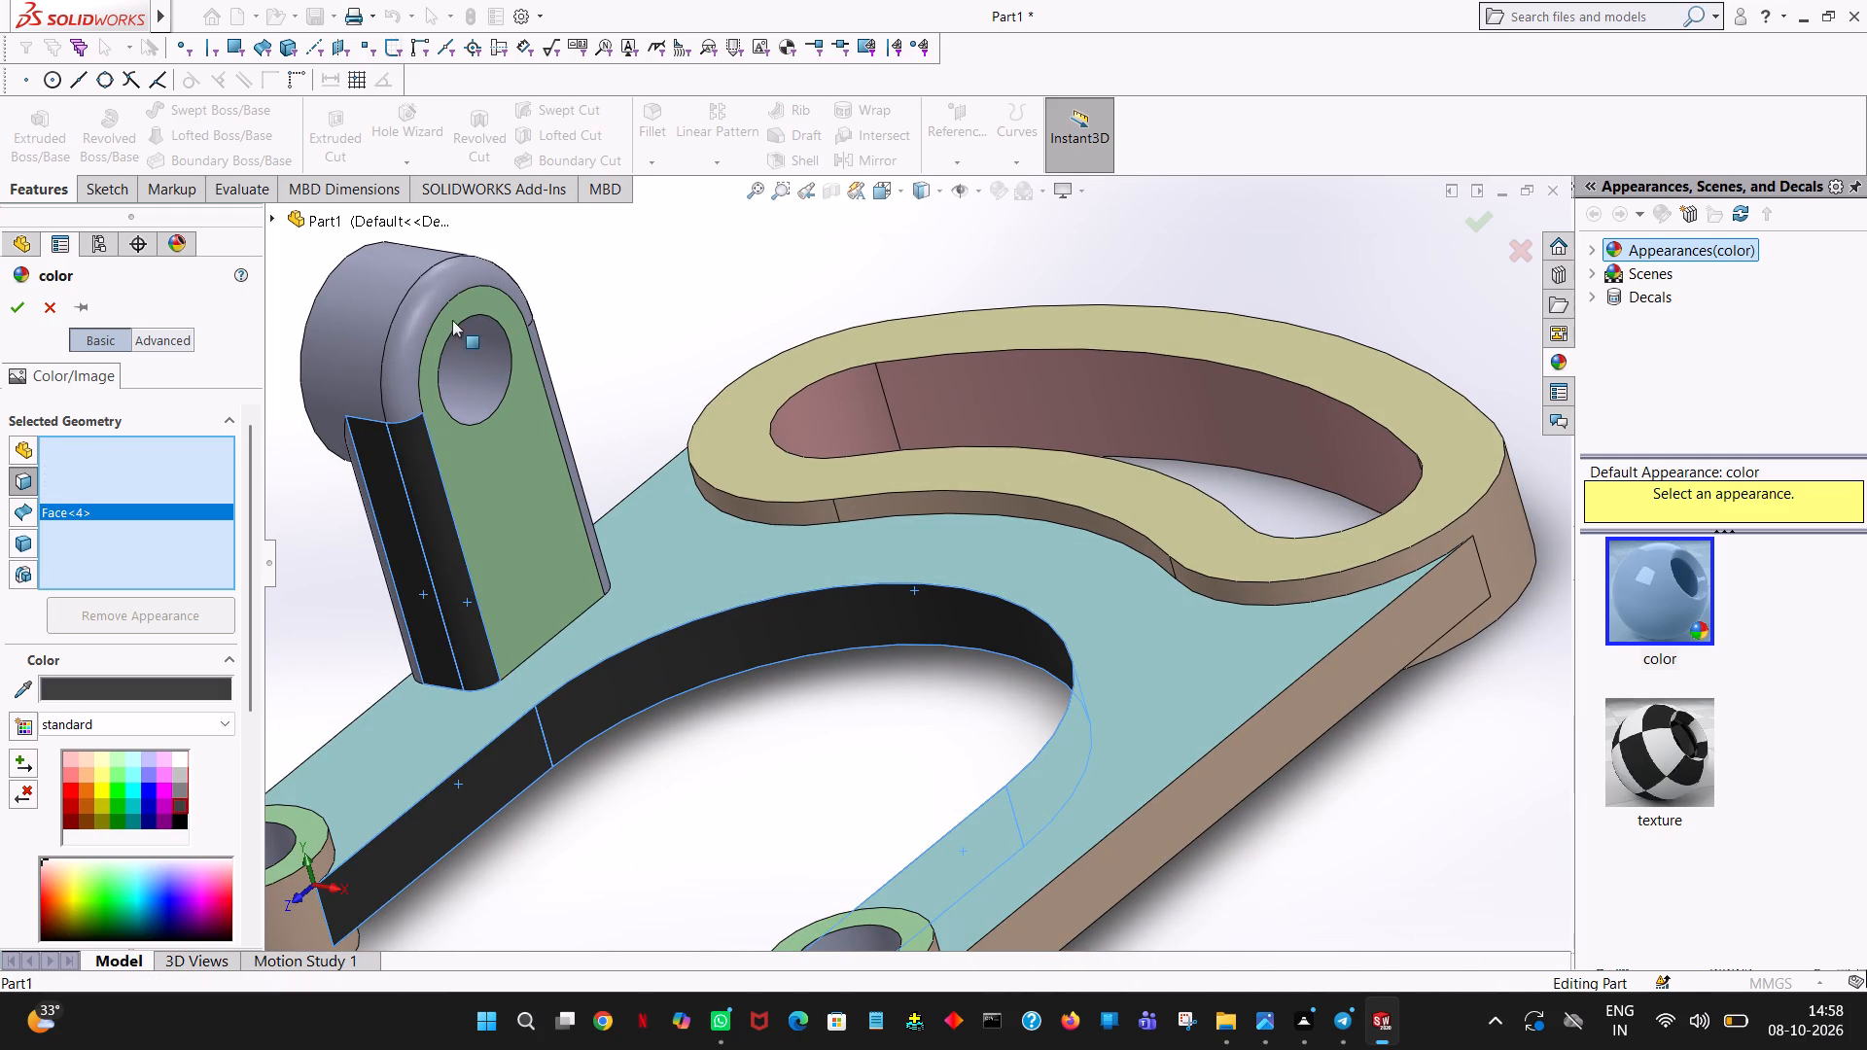
click(416, 304)
click(354, 291)
click(553, 385)
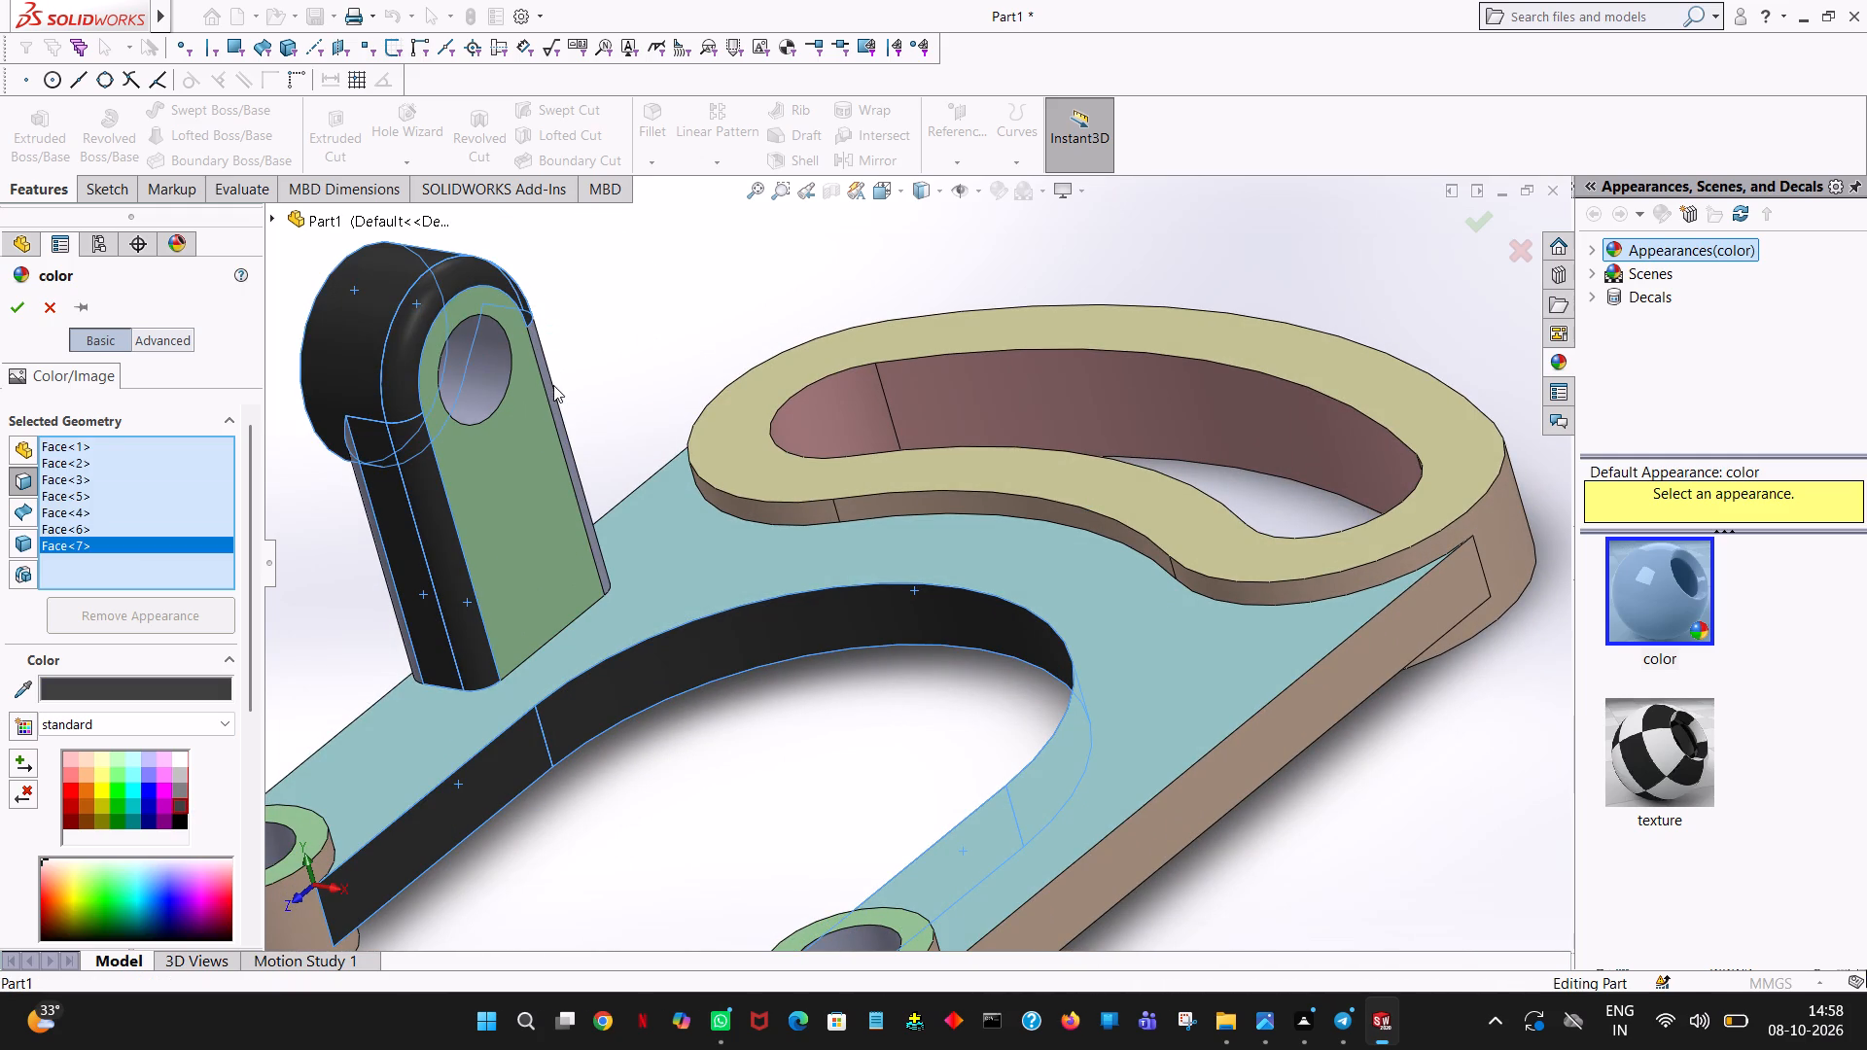
click(555, 398)
middle_drag(544, 416, 710, 452)
click(563, 502)
middle_drag(501, 511, 677, 643)
click(374, 451)
click(385, 416)
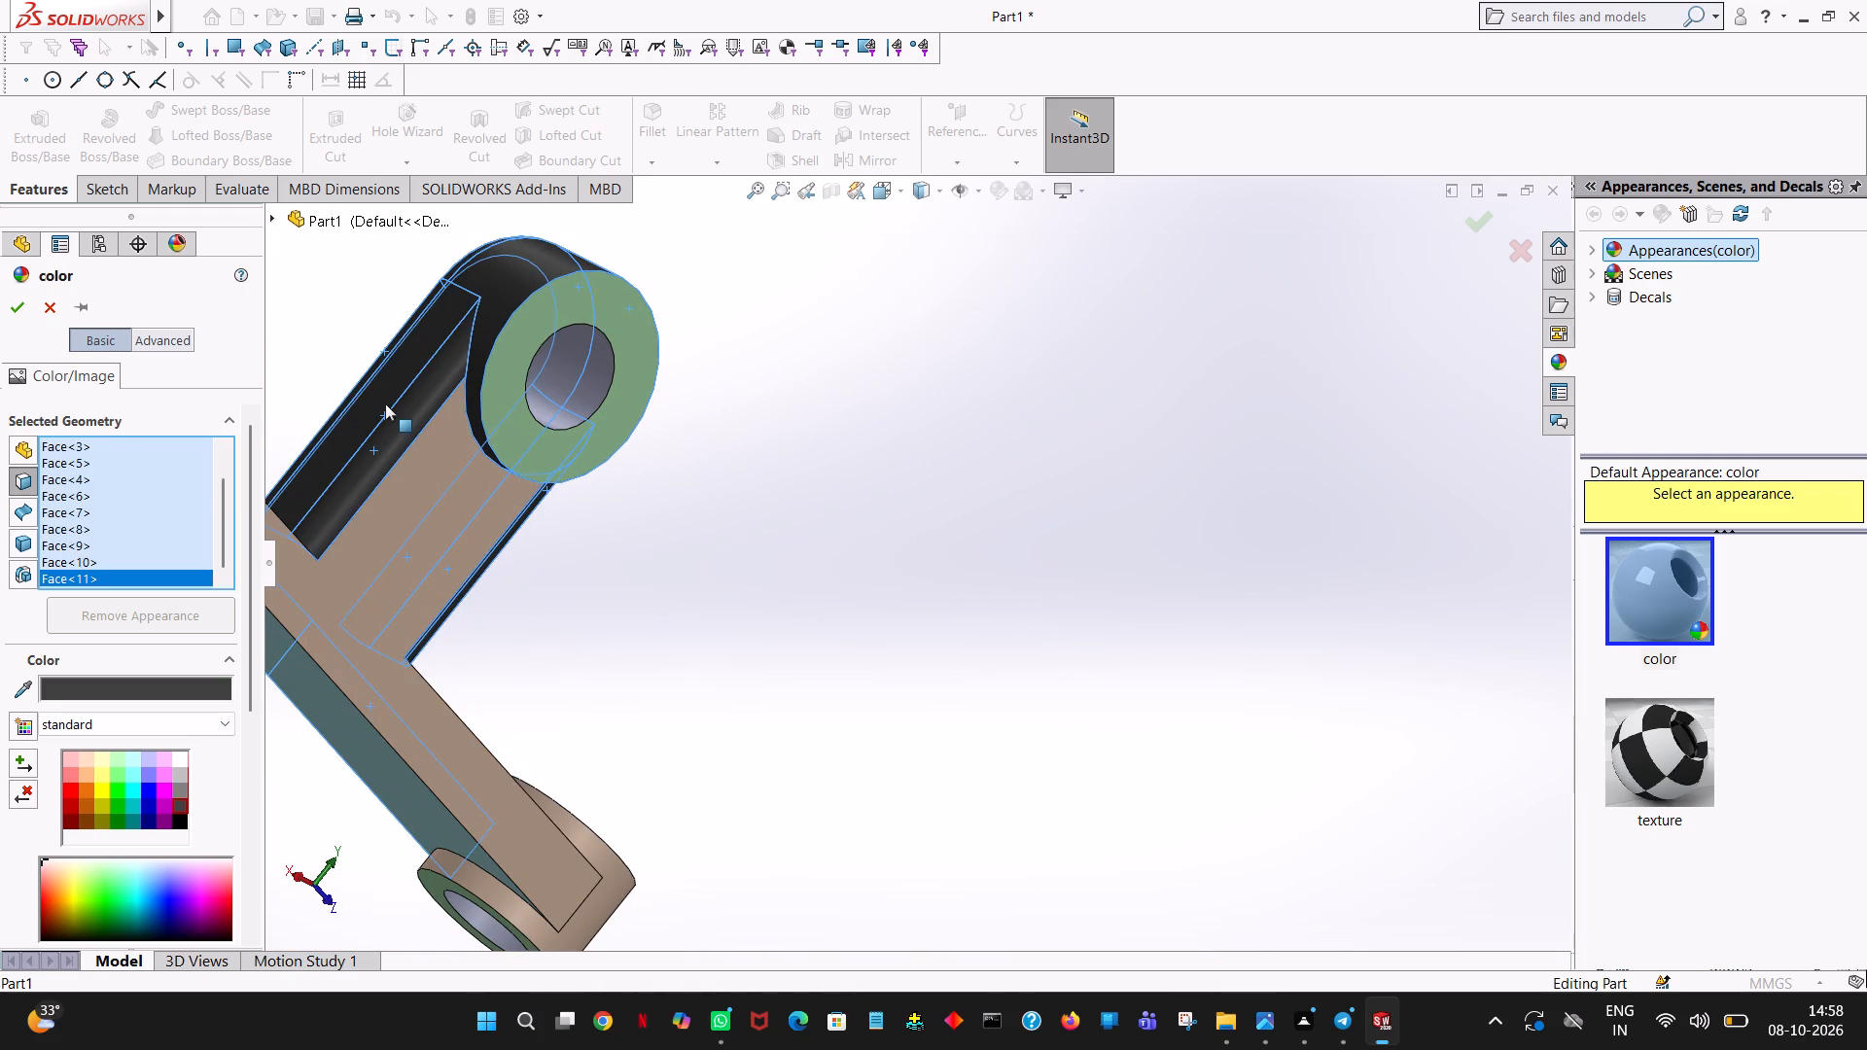
Add the bore walls of the lug and both leg-end bosses to the dark grey colour selection.
click(557, 383)
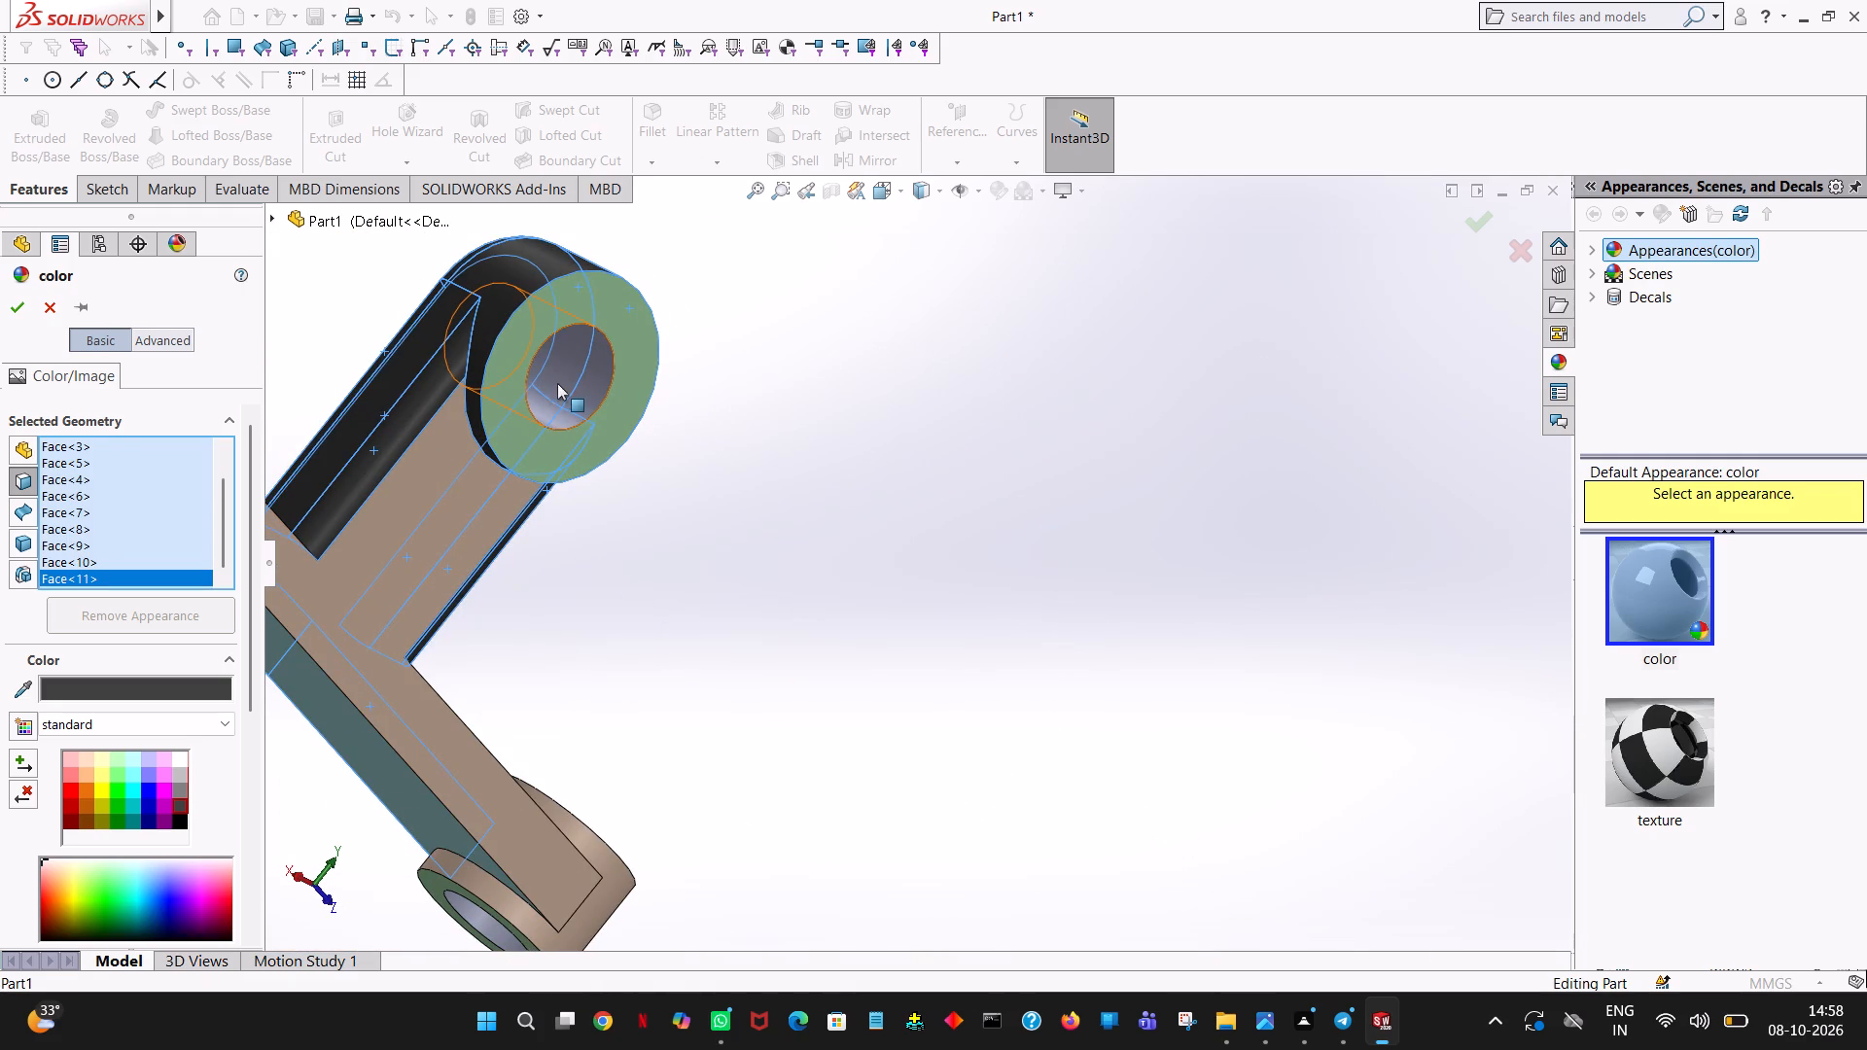
scroll(688, 584, down, 4)
scroll(690, 584, up, 7)
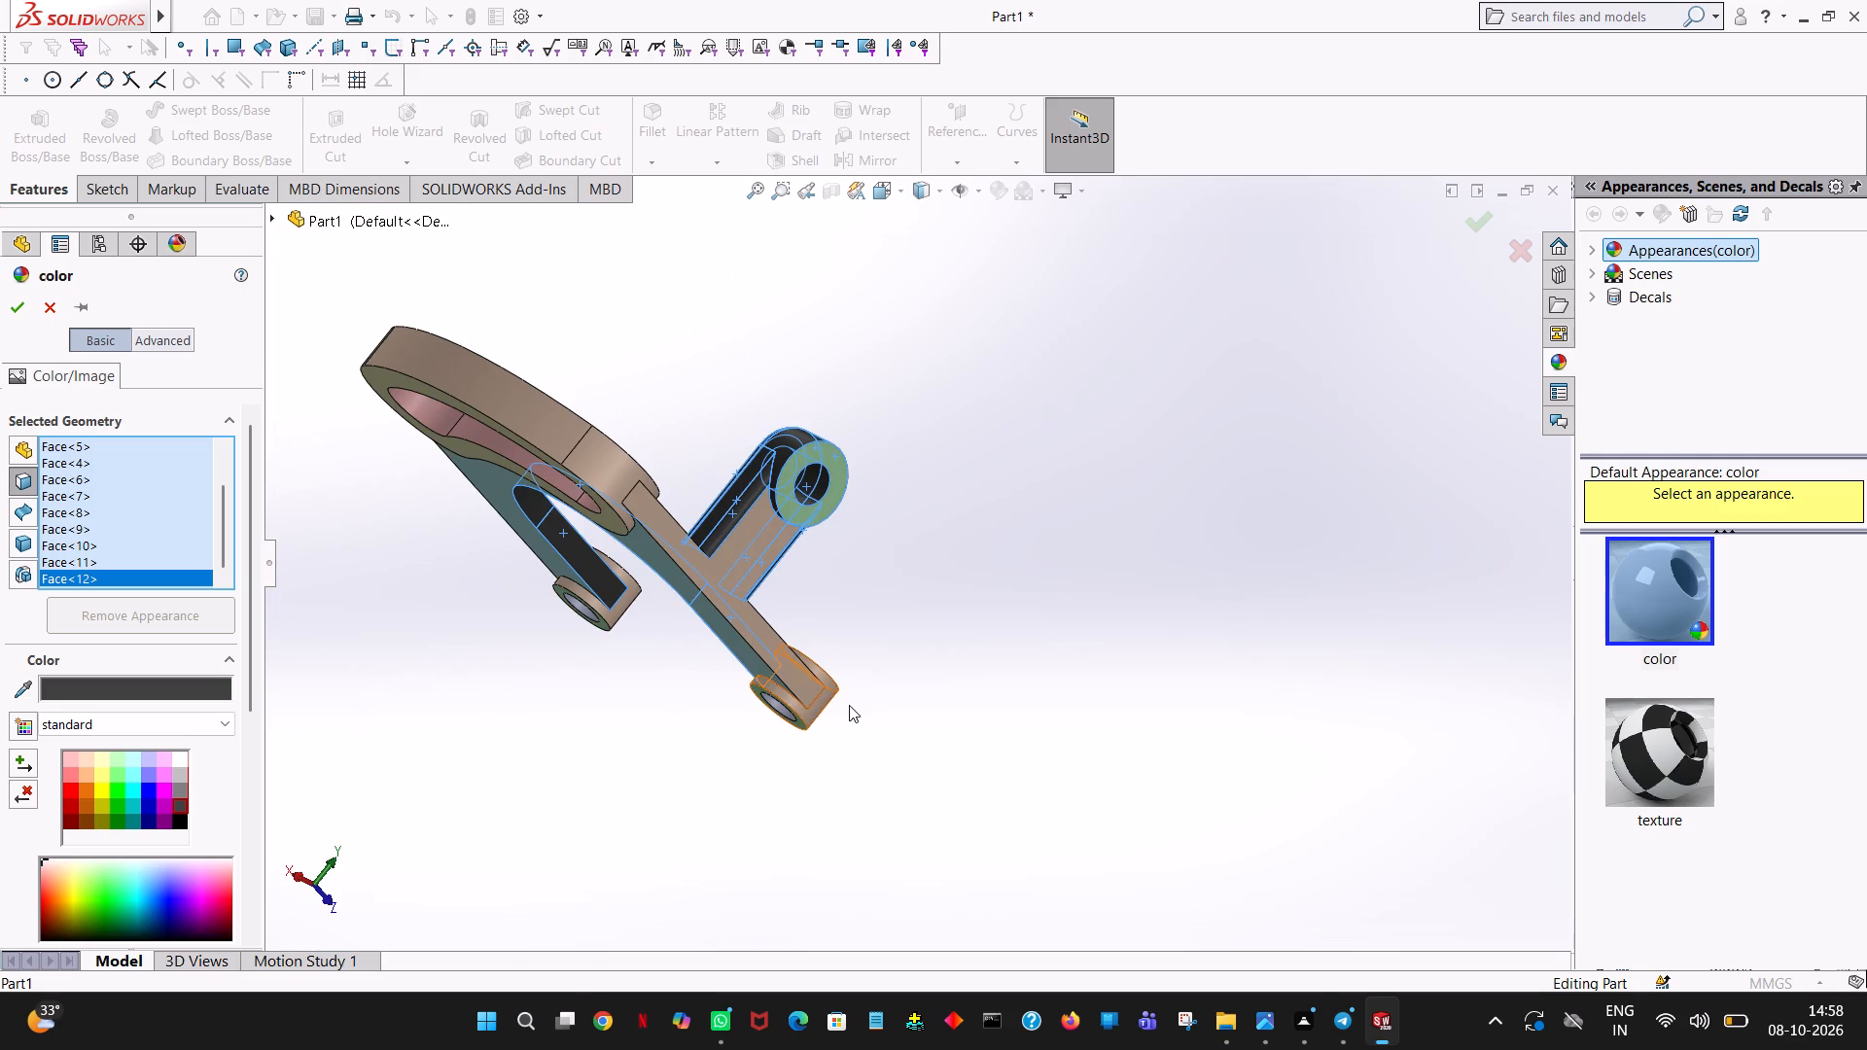
middle_drag(847, 716, 684, 948)
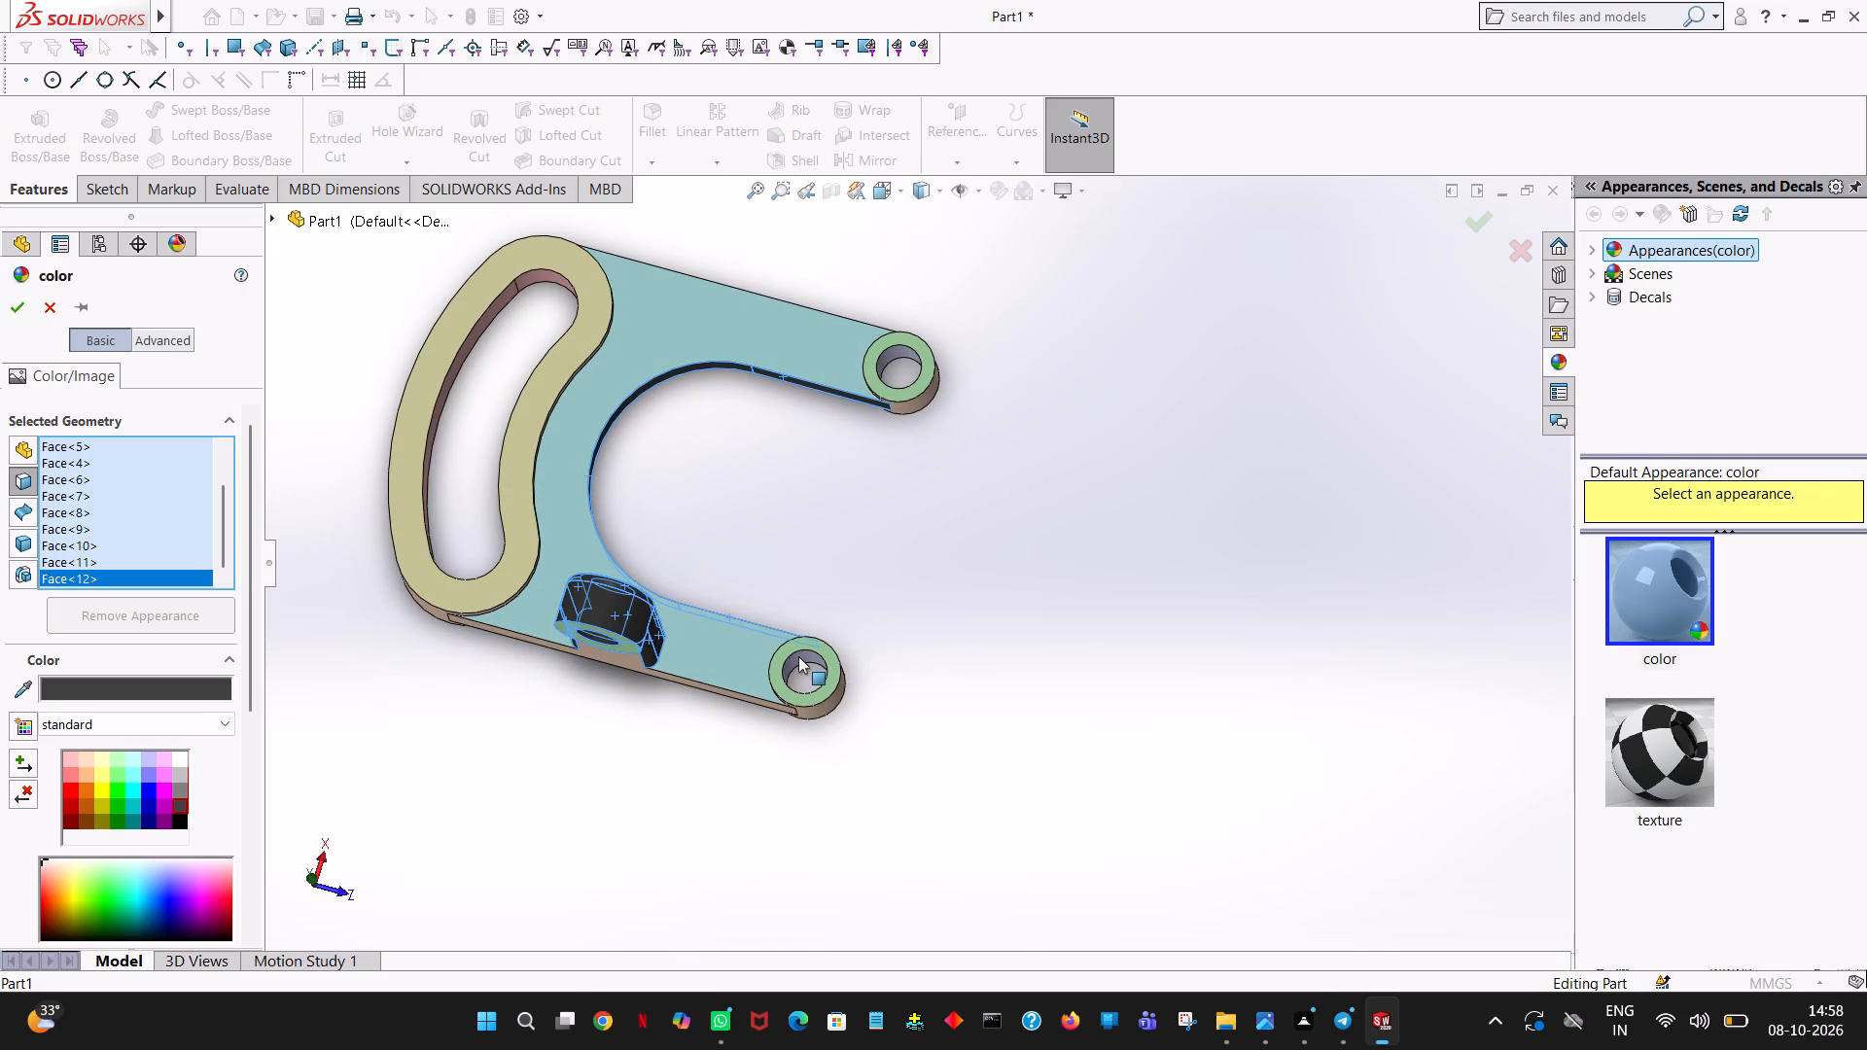
click(798, 656)
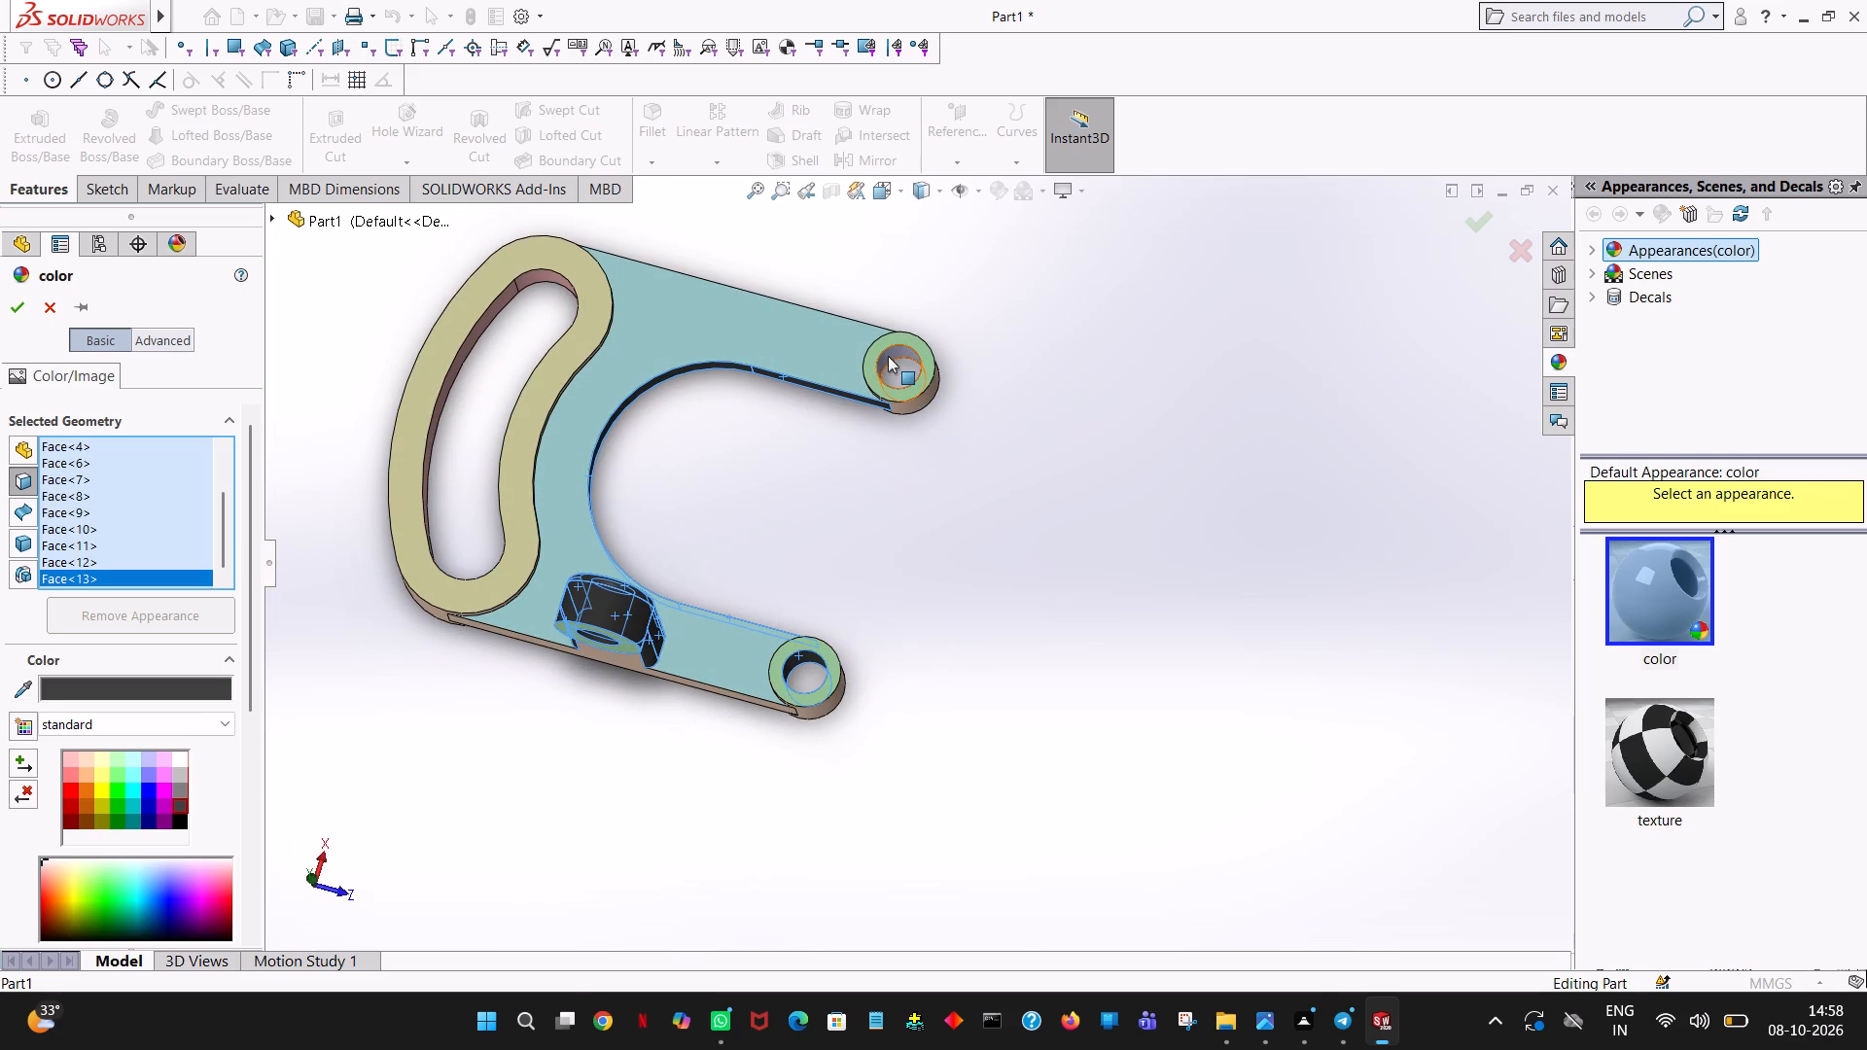
click(888, 356)
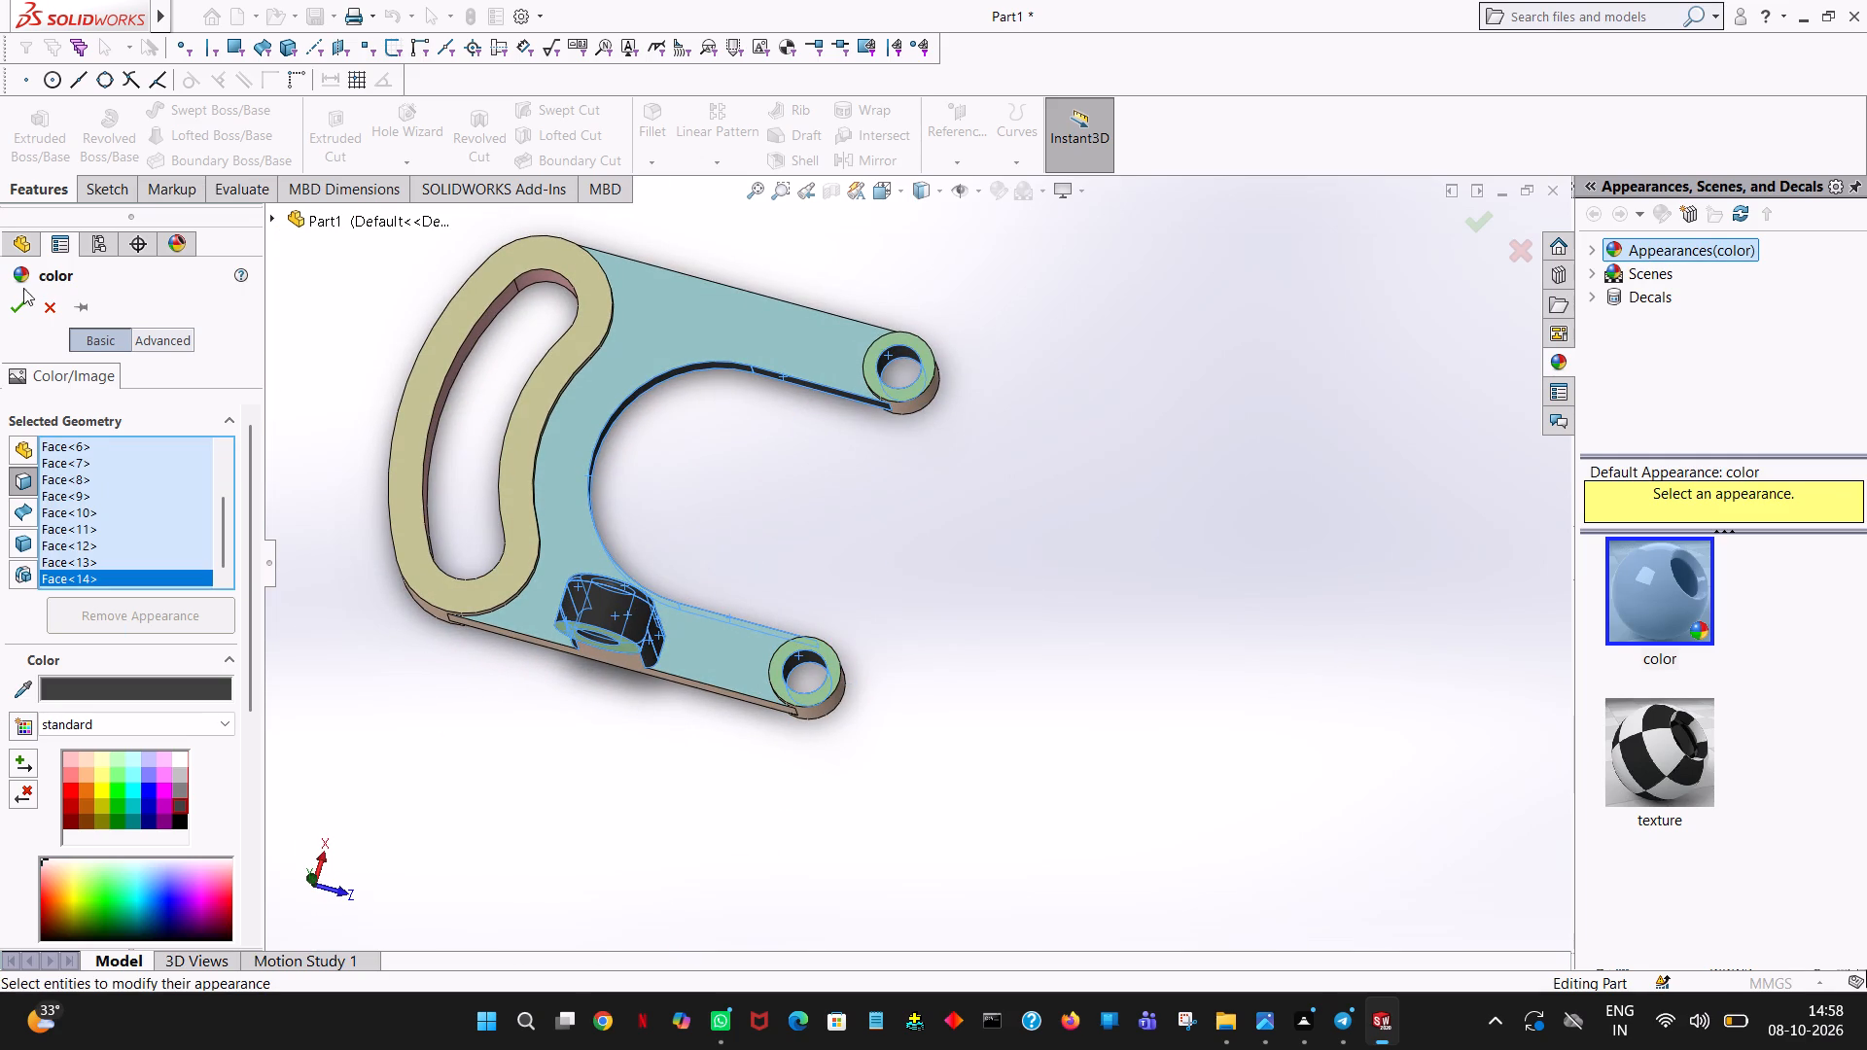
Apply the dark grey colour to all the selected opening, lug and bore faces and clear the selection.
click(14, 303)
click(844, 507)
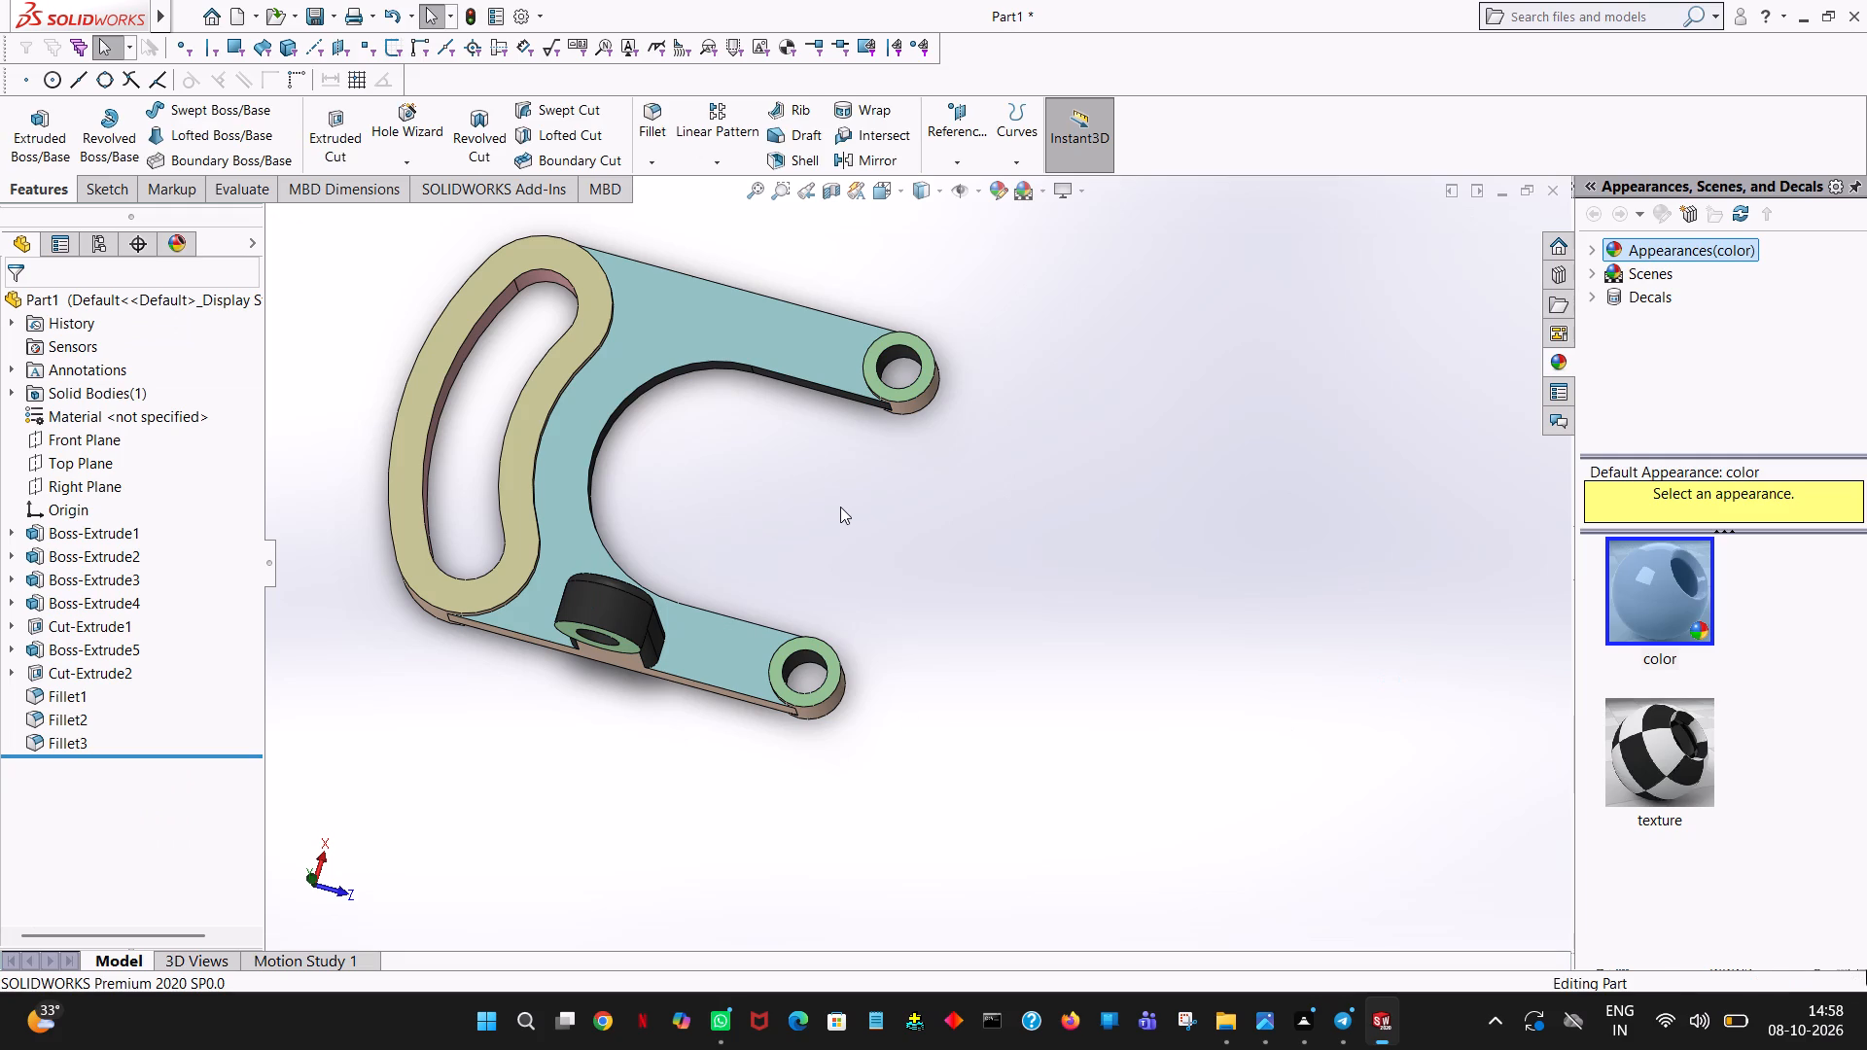
Examine the coloured bracket from several angles, checking the base, lug, bosses, bores and slotted end.
middle_drag(840, 507, 1439, 730)
scroll(517, 585, down, 3)
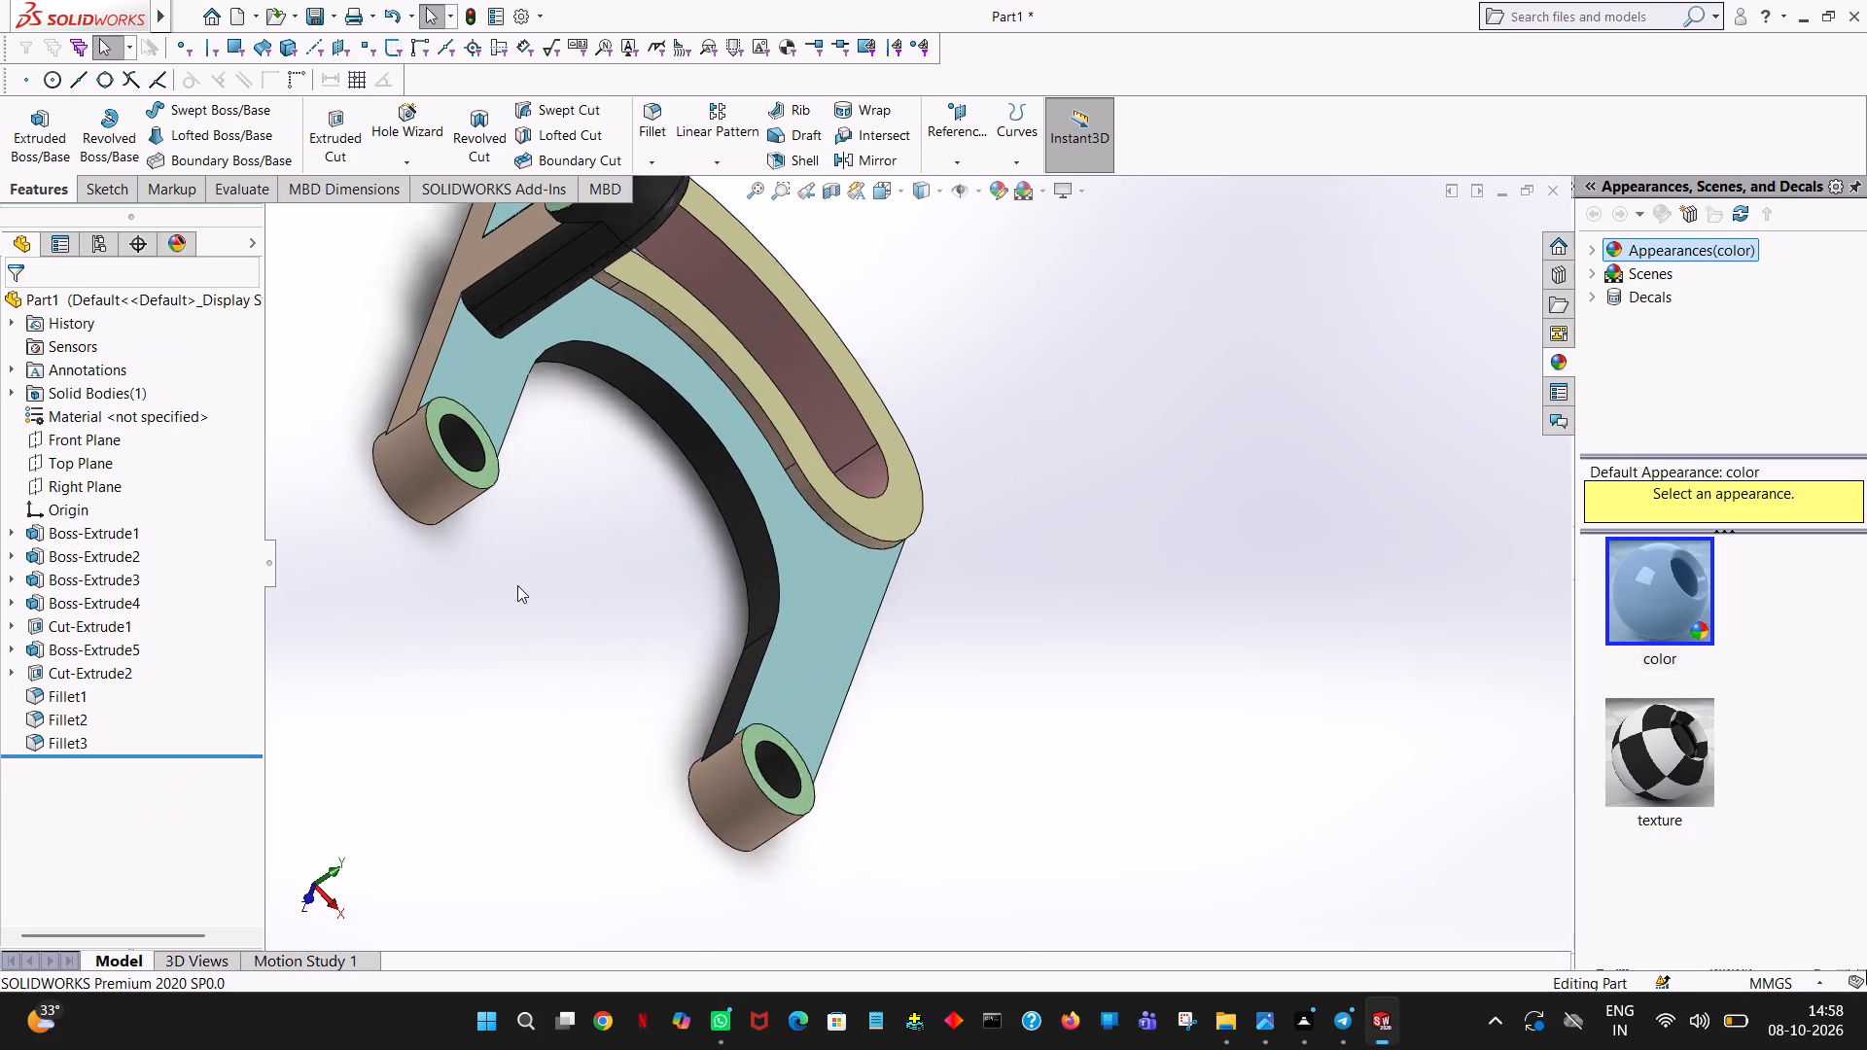
scroll(517, 585, down, 2)
scroll(517, 585, up, 8)
scroll(863, 469, down, 5)
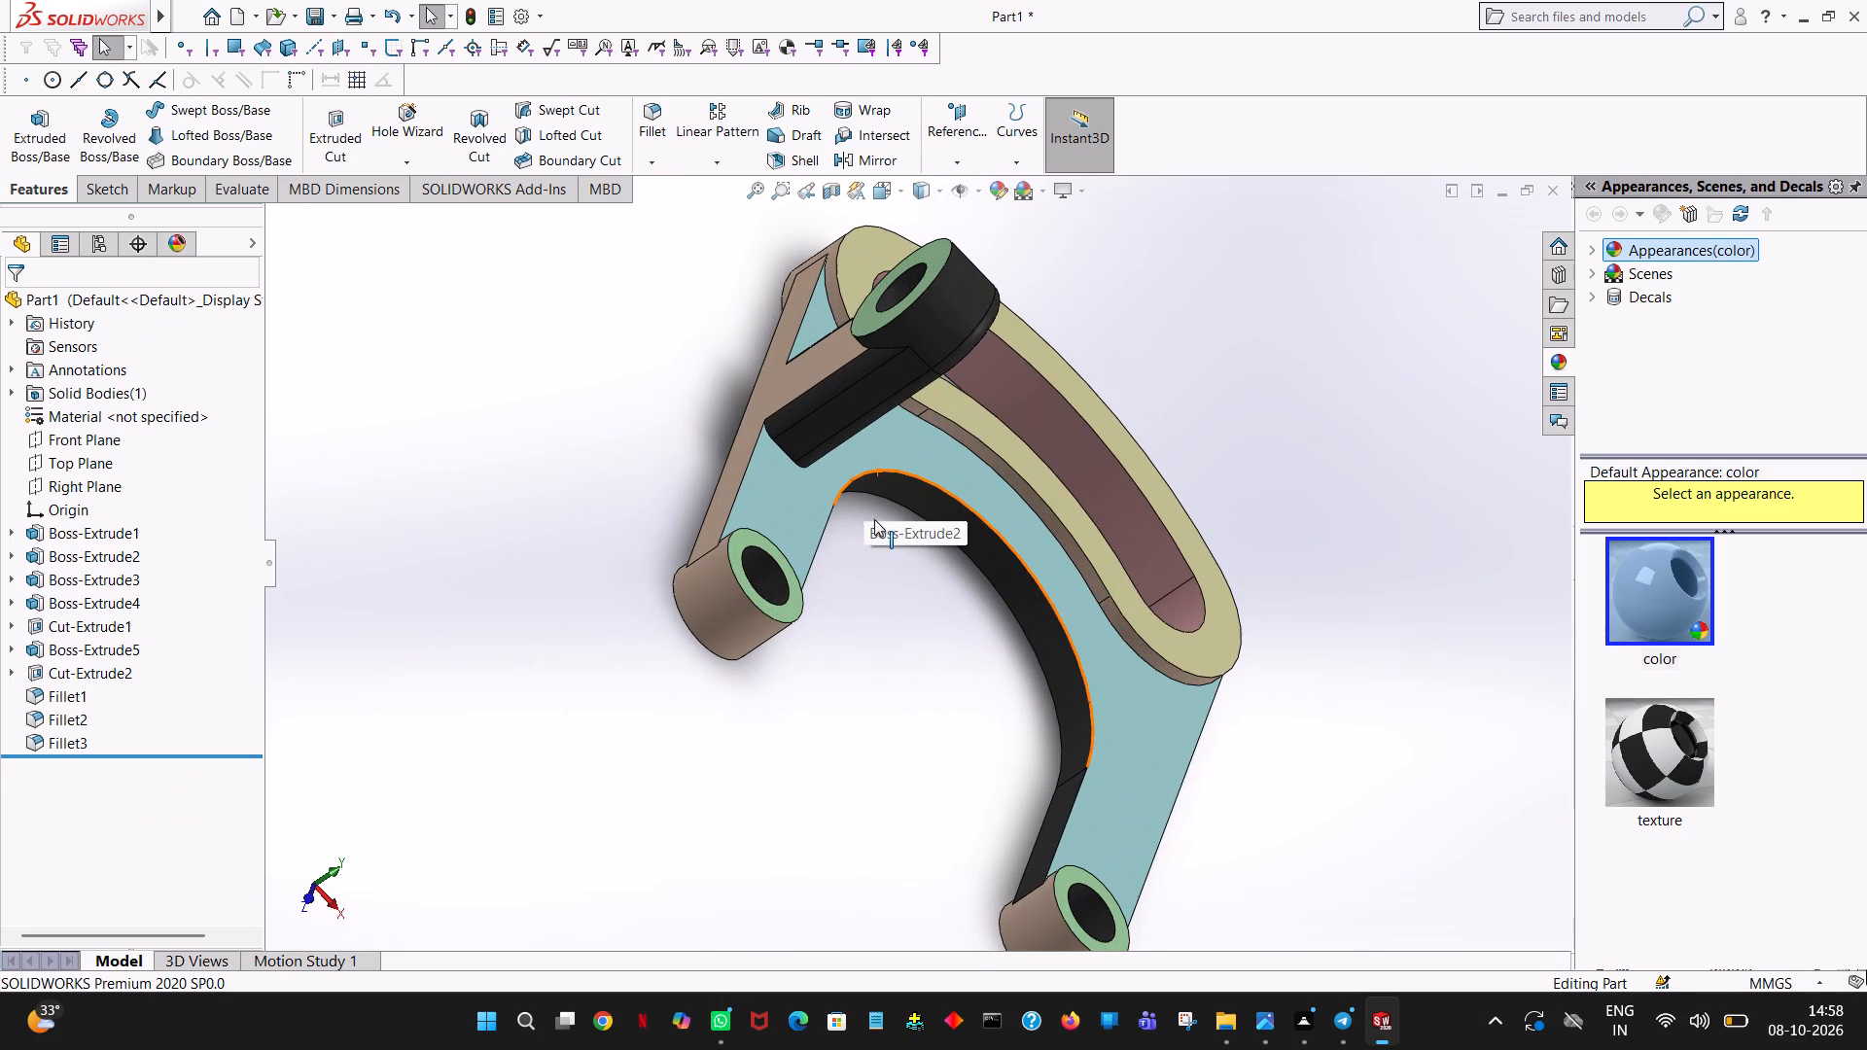
middle_click(874, 529)
scroll(874, 529, down, 1)
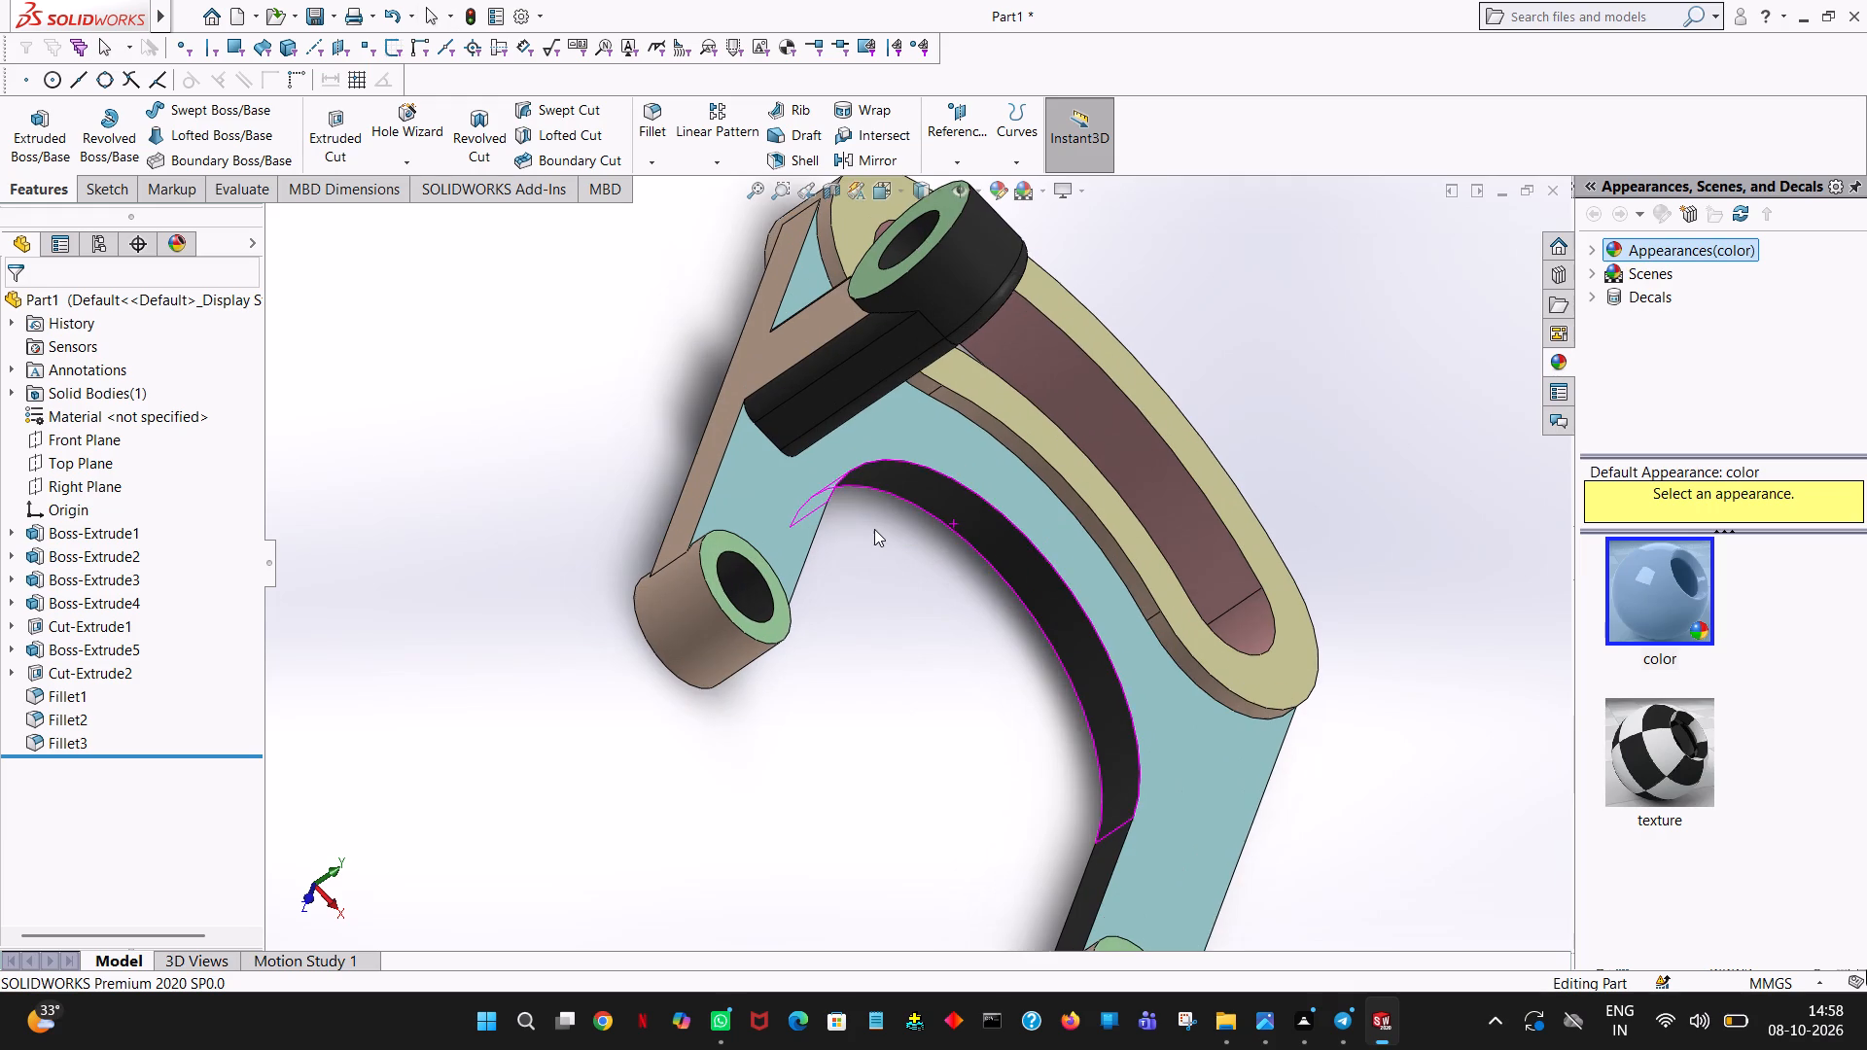
scroll(874, 529, up, 3)
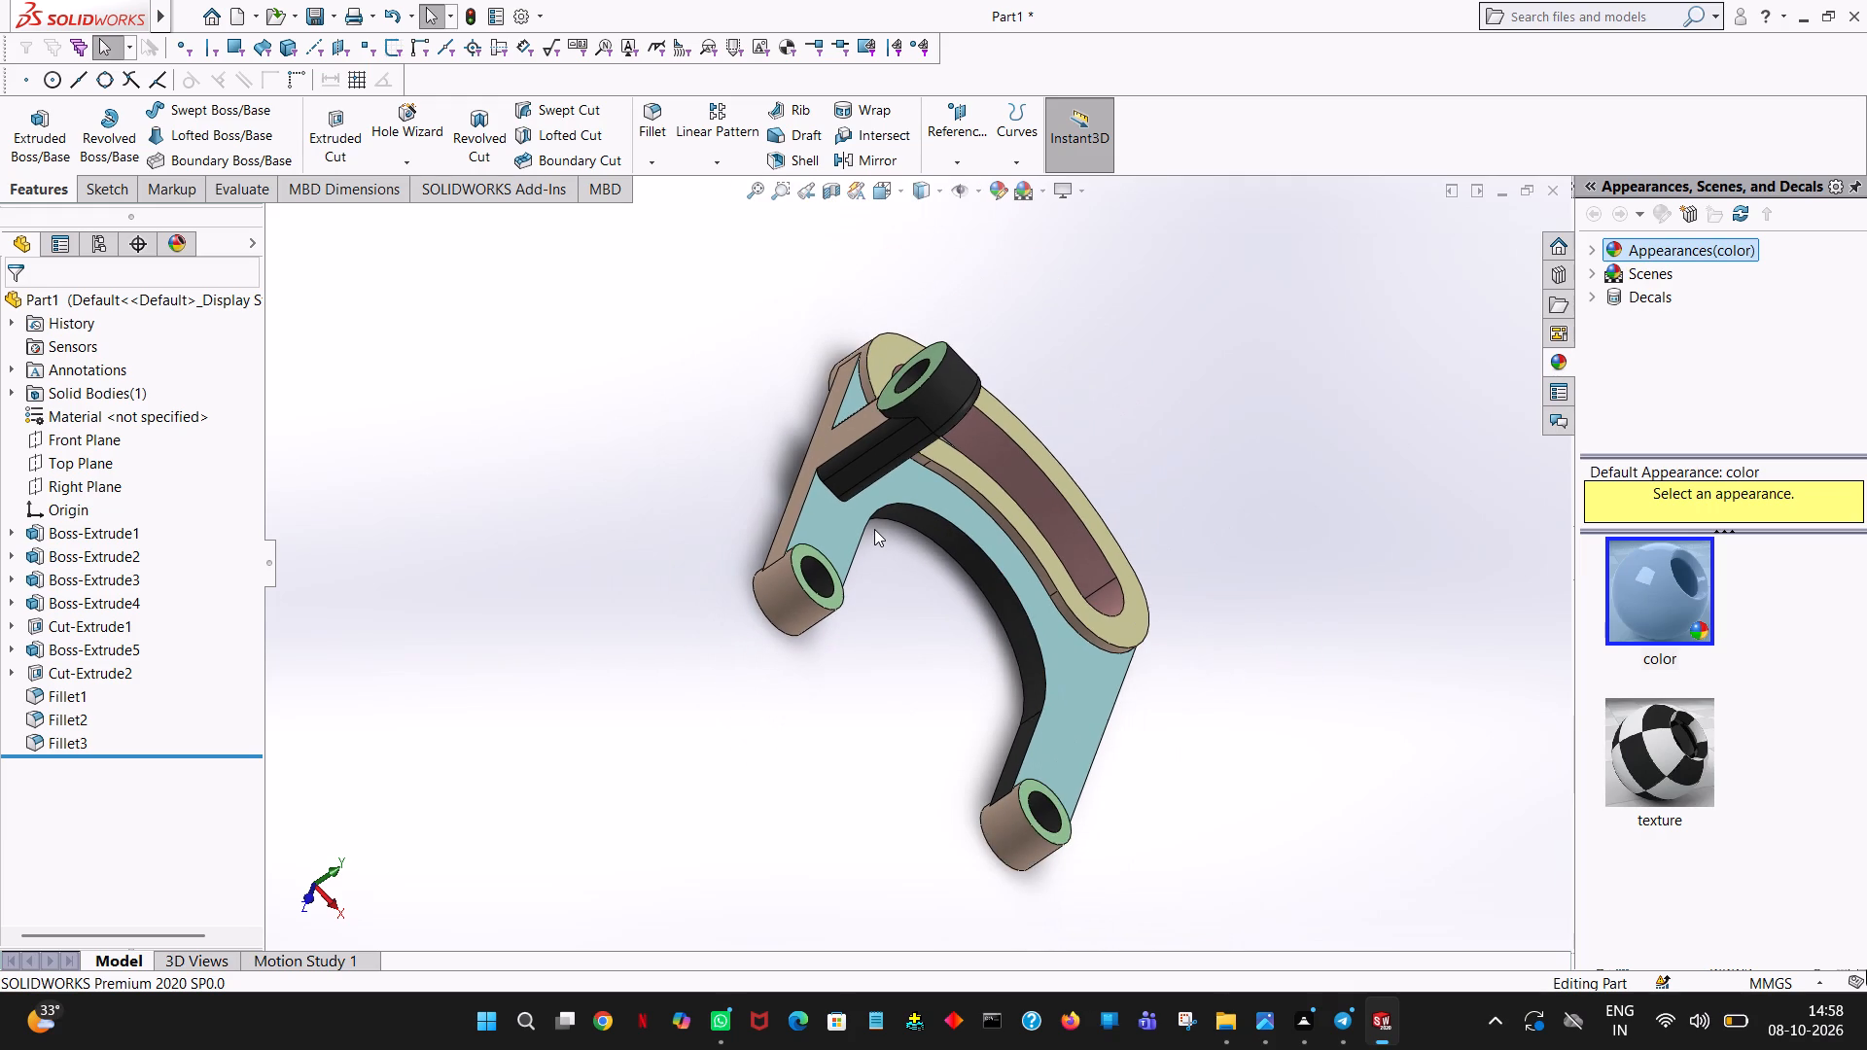
middle_click(874, 529)
scroll(874, 529, up, 7)
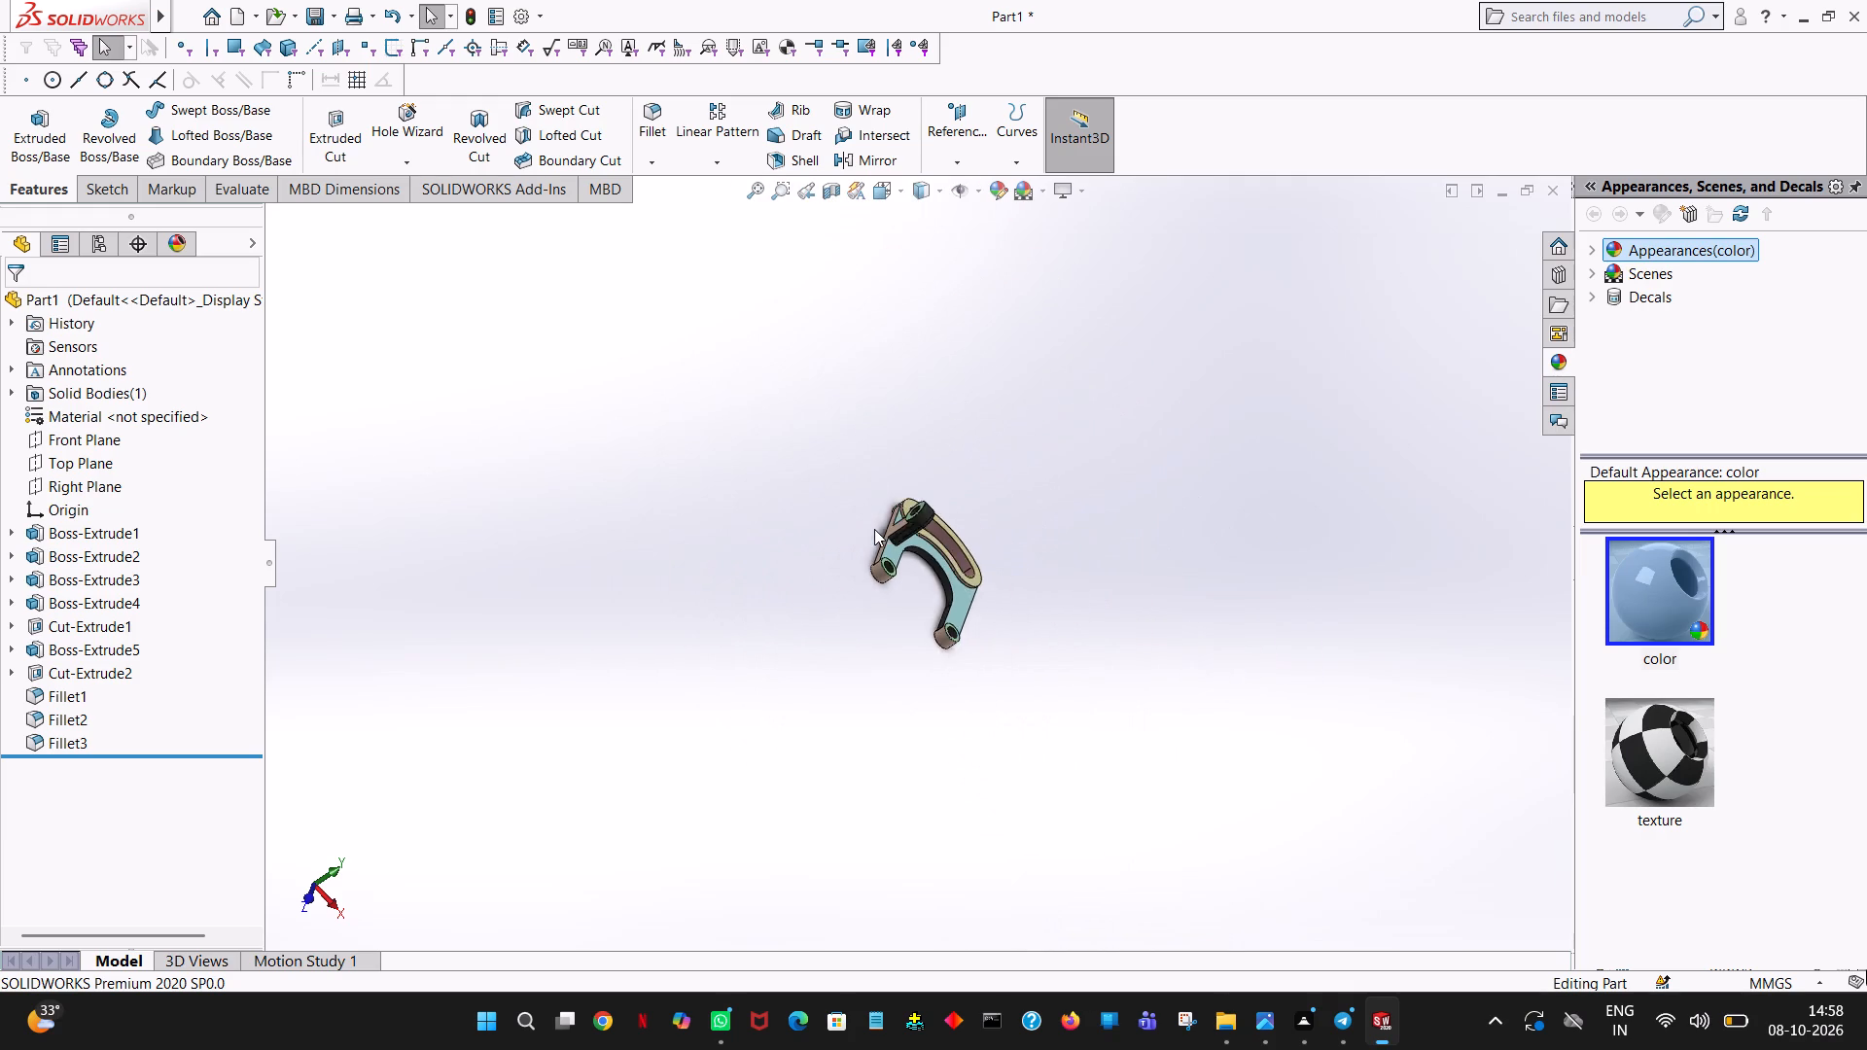
scroll(874, 529, up, 2)
scroll(874, 529, down, 5)
scroll(969, 763, down, 3)
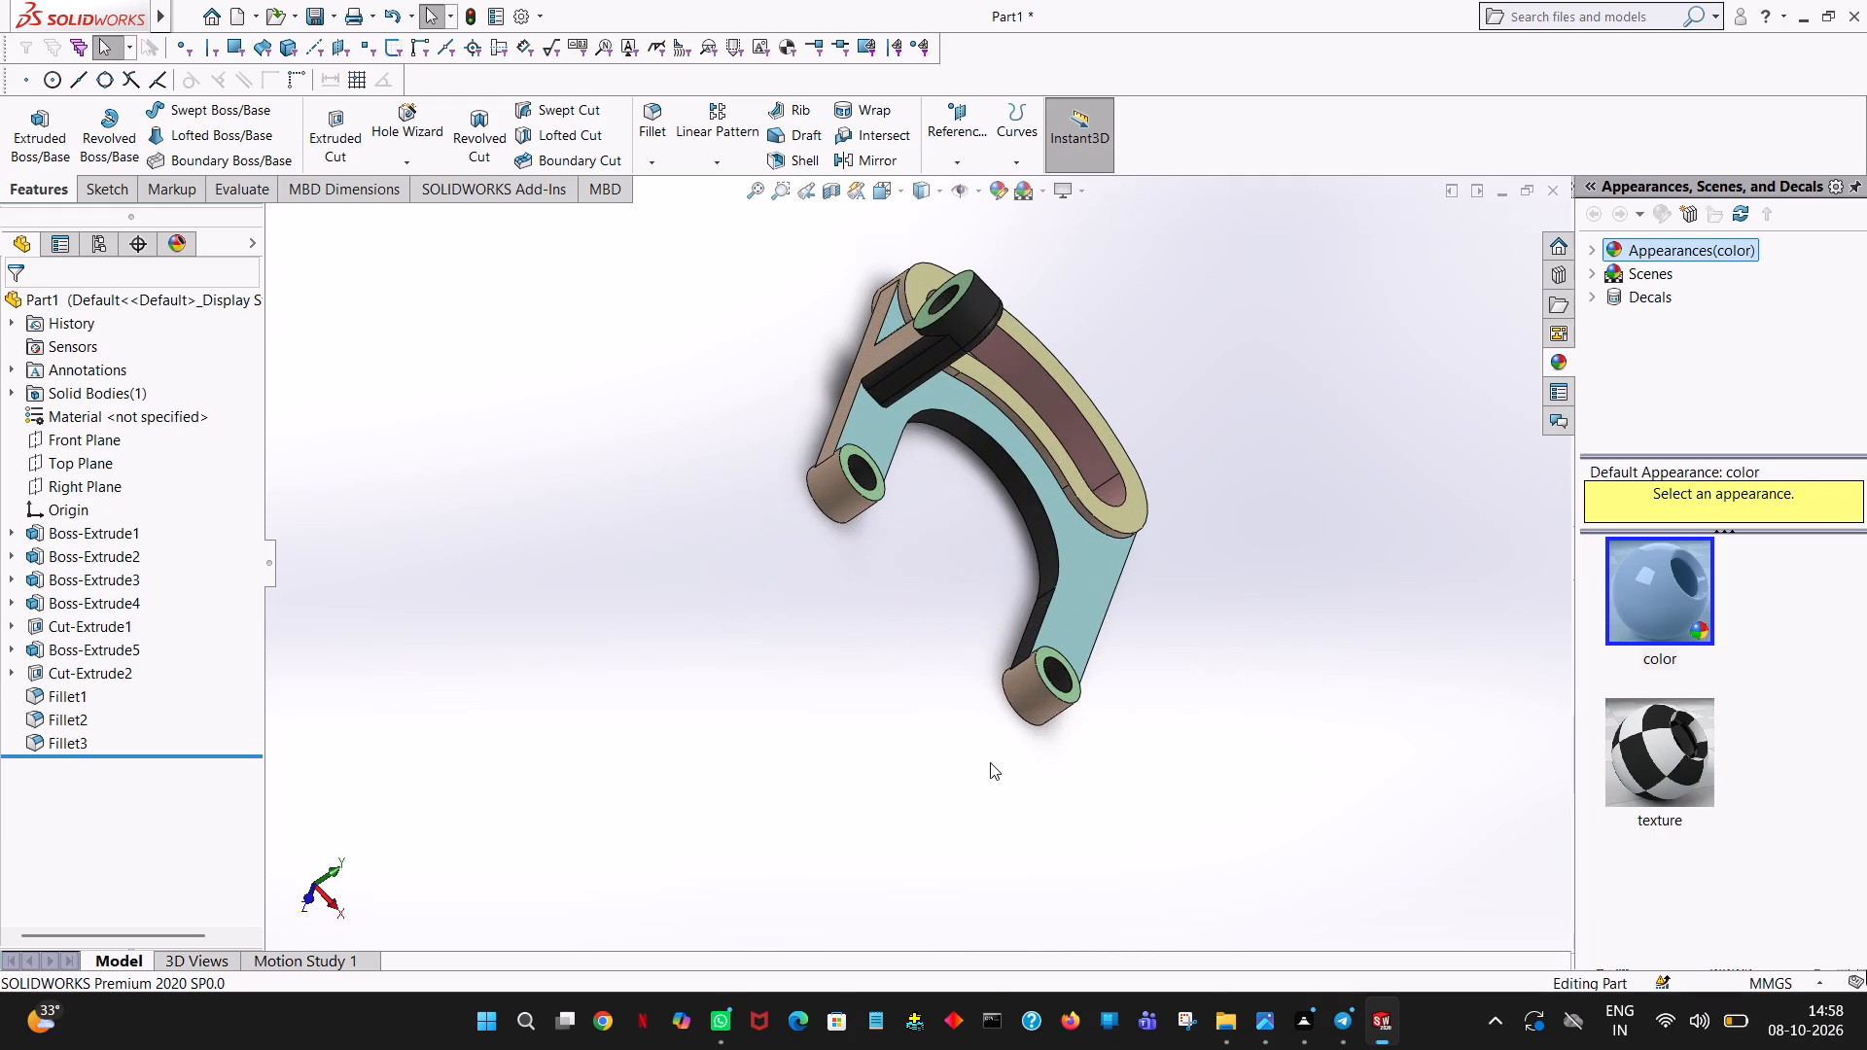
scroll(1087, 686, up, 1)
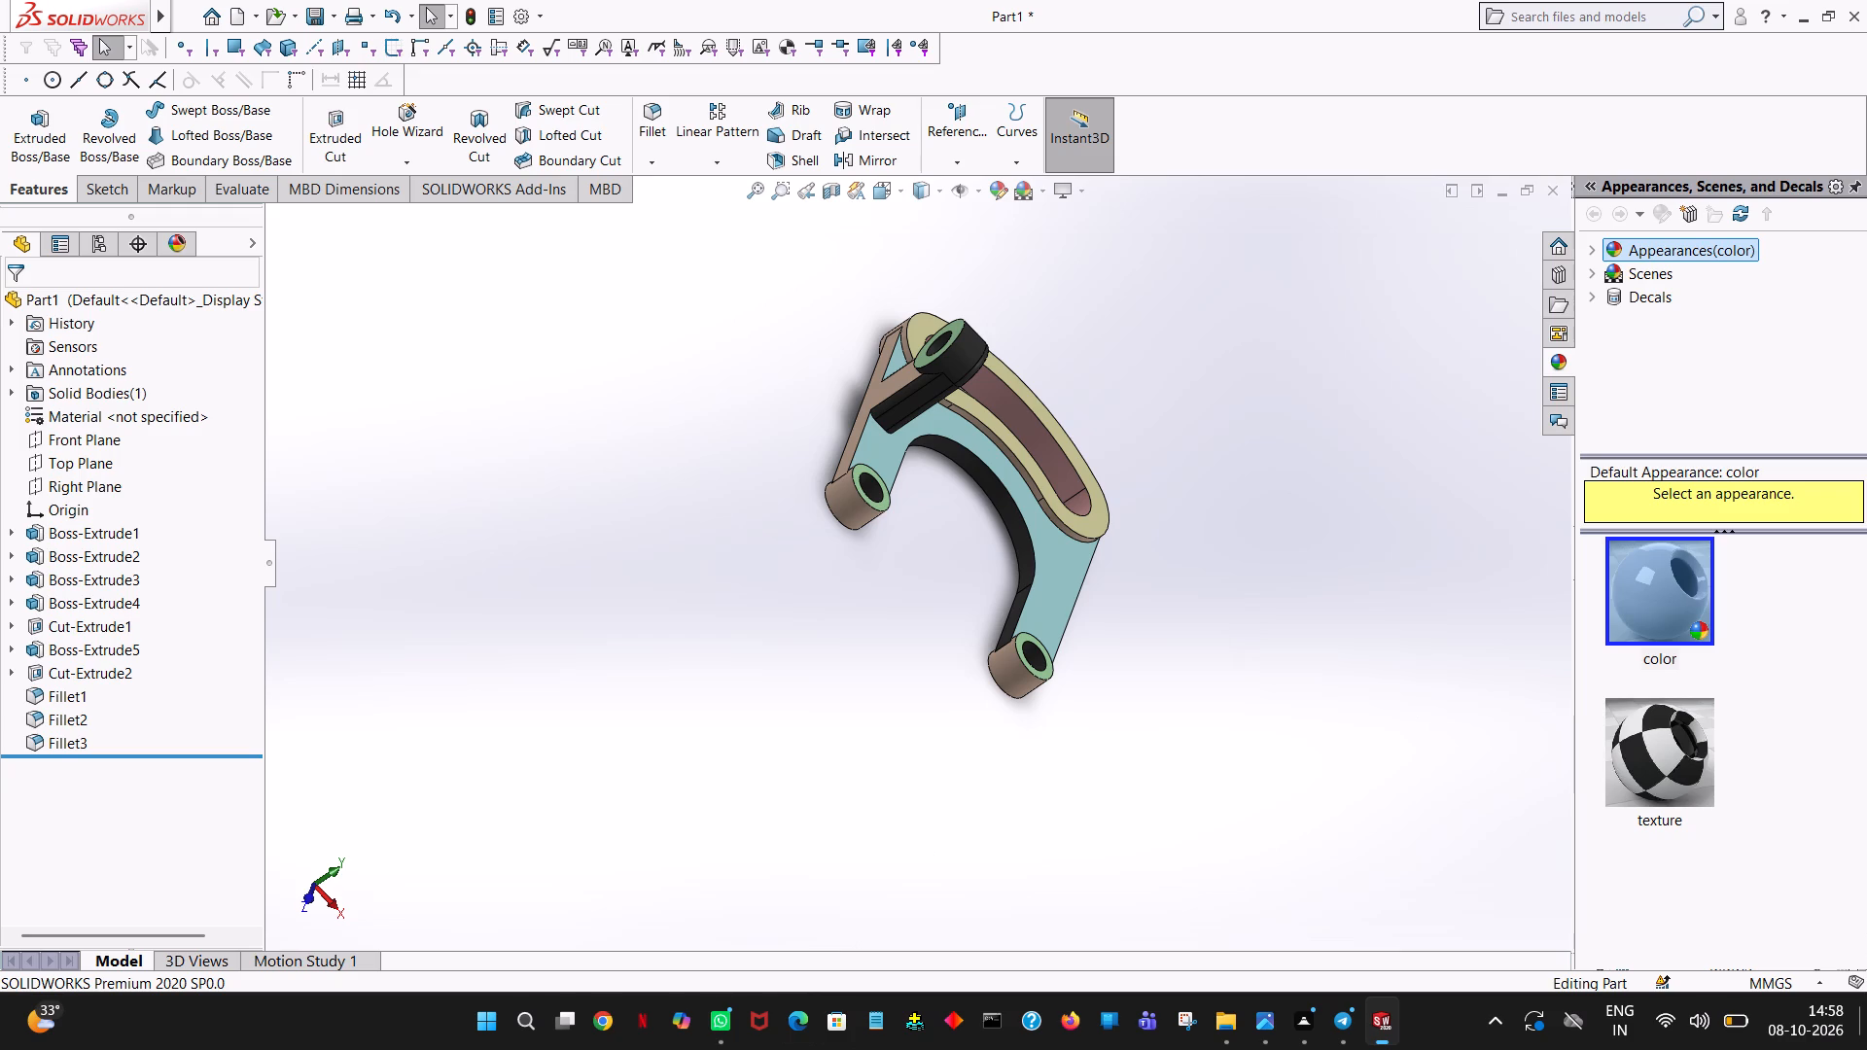
middle_drag(1215, 404, 998, 420)
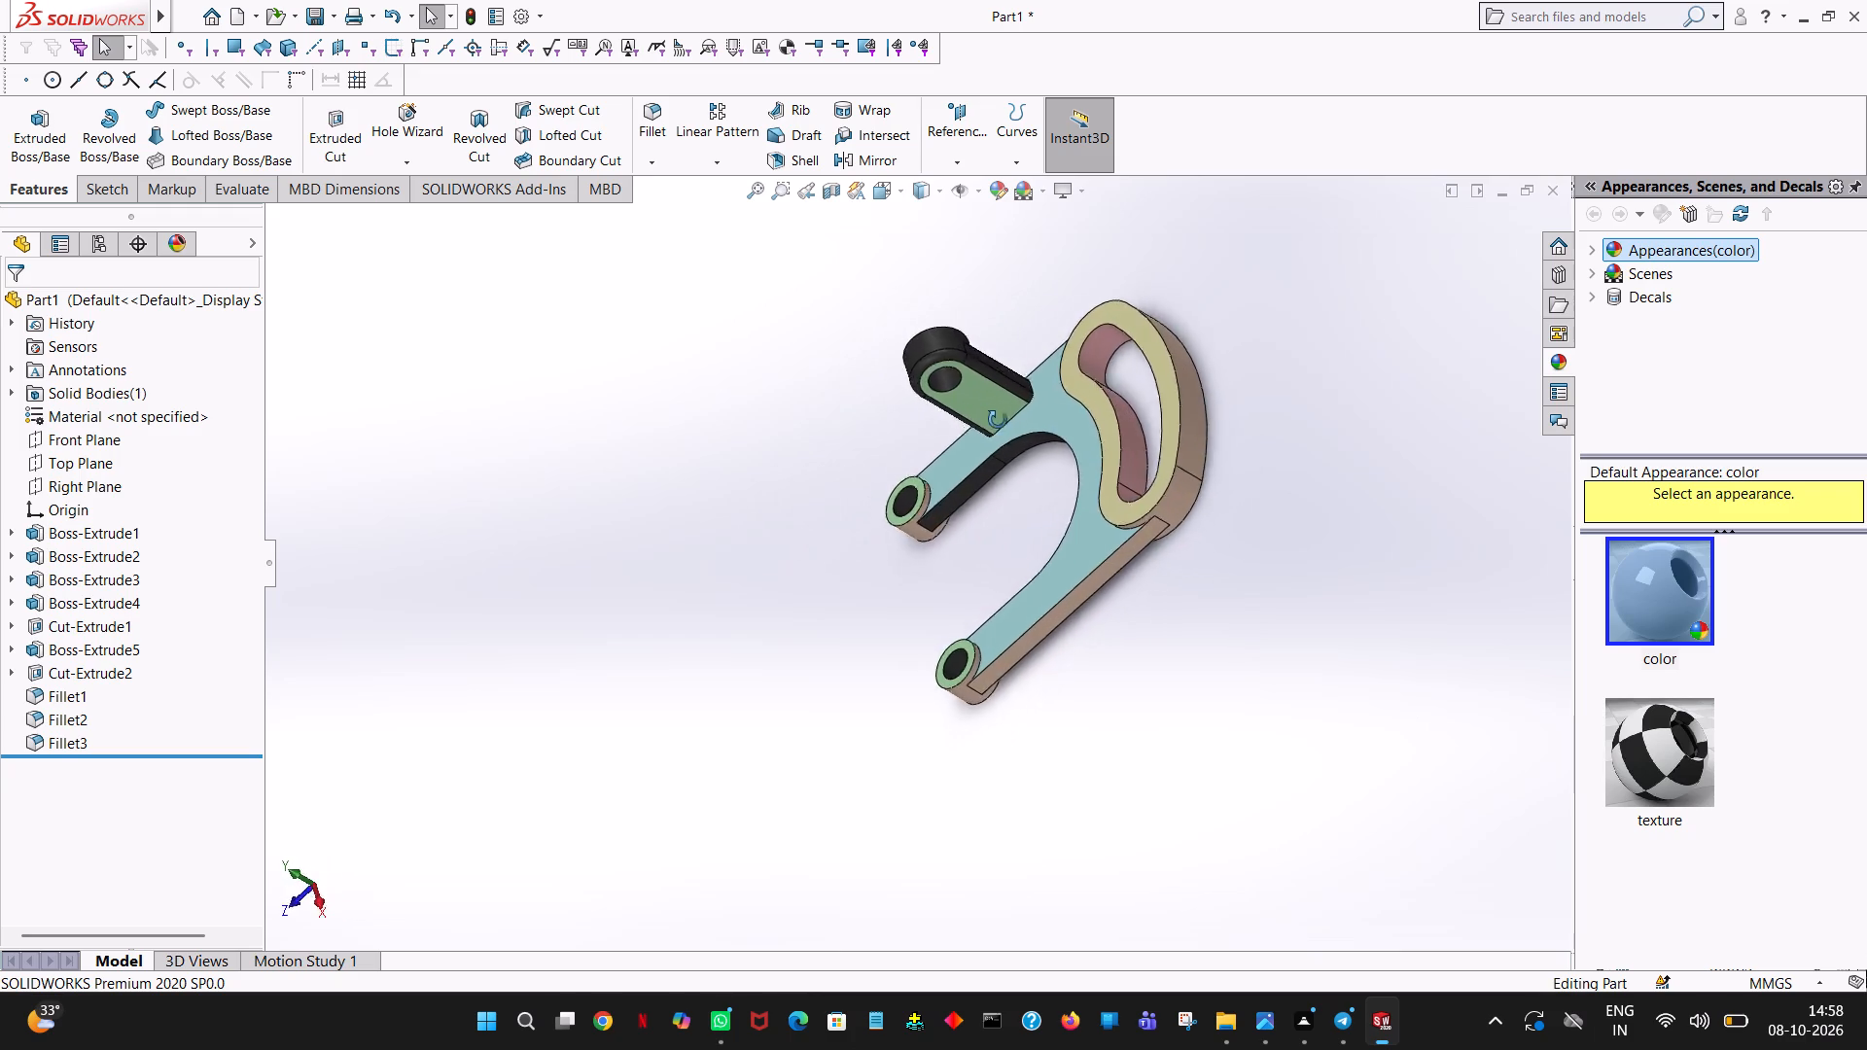
middle_drag(998, 420, 1215, 427)
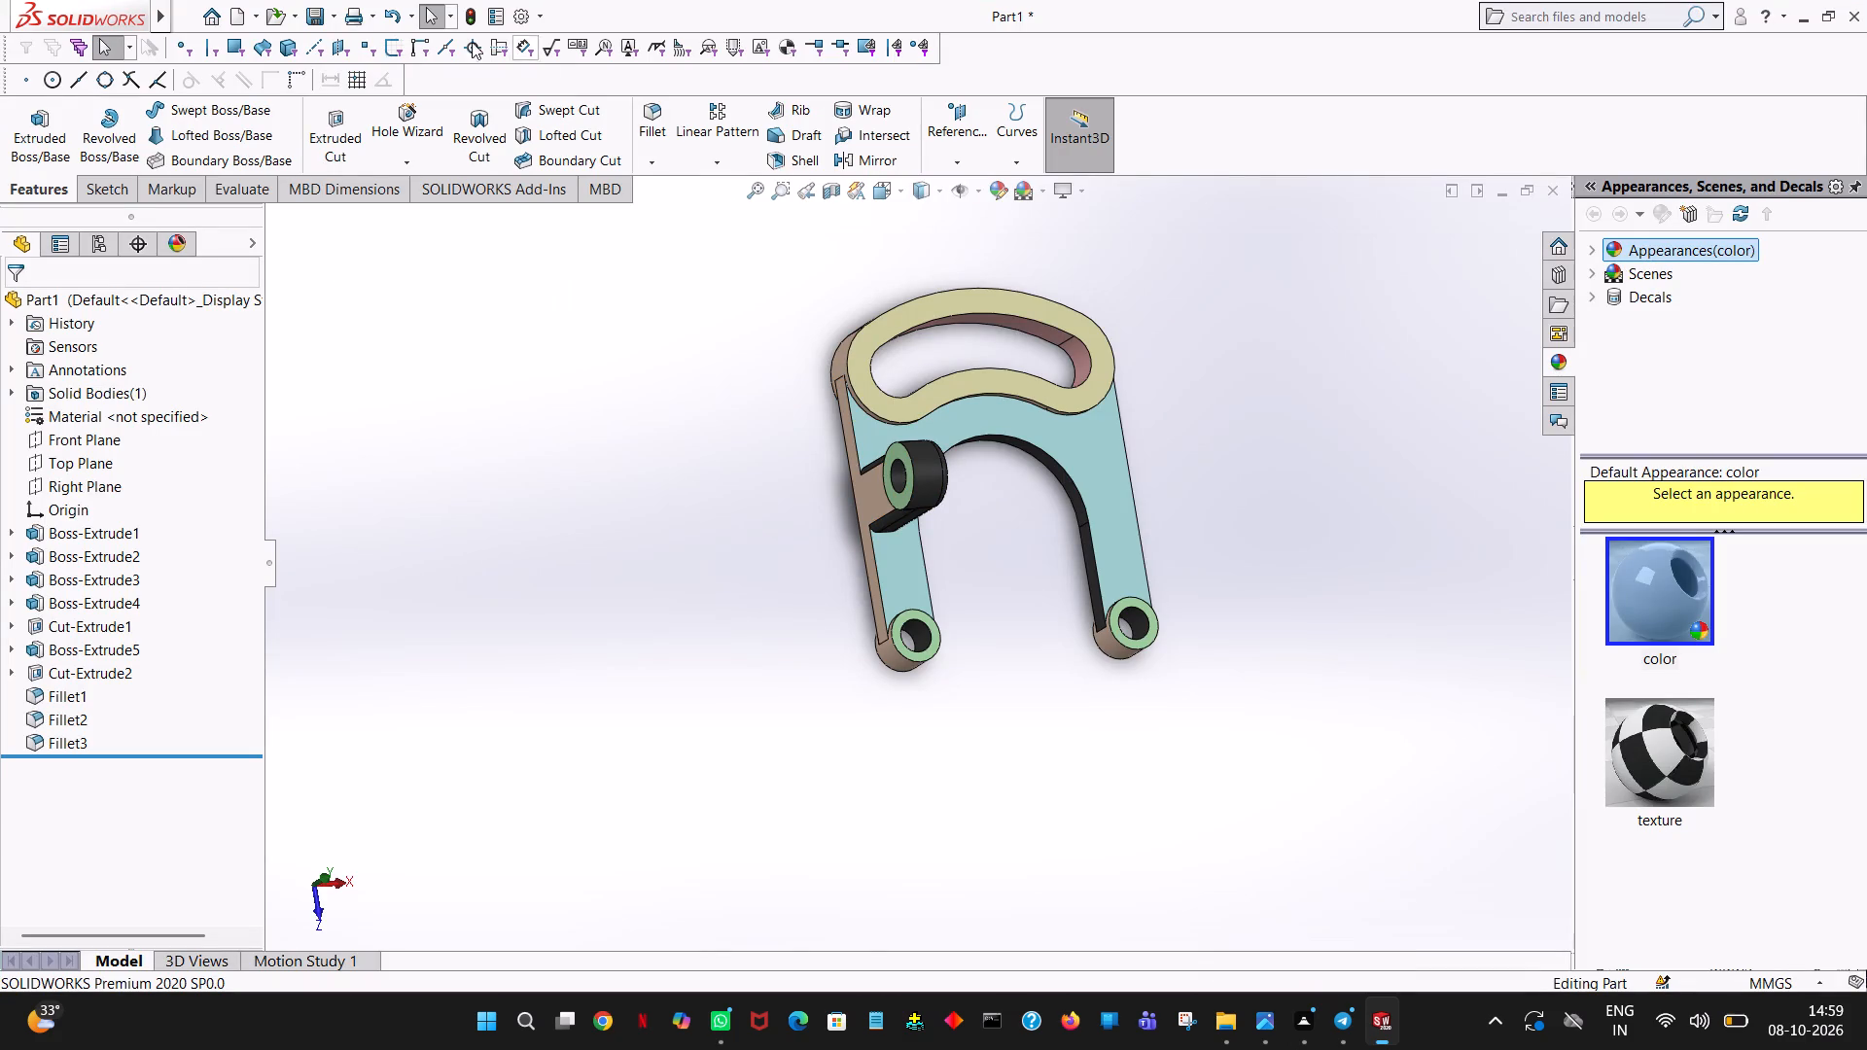
Export the bracket as an Adobe PDF named "guide bracket" in the "fuji new pdf" folder.
click(315, 8)
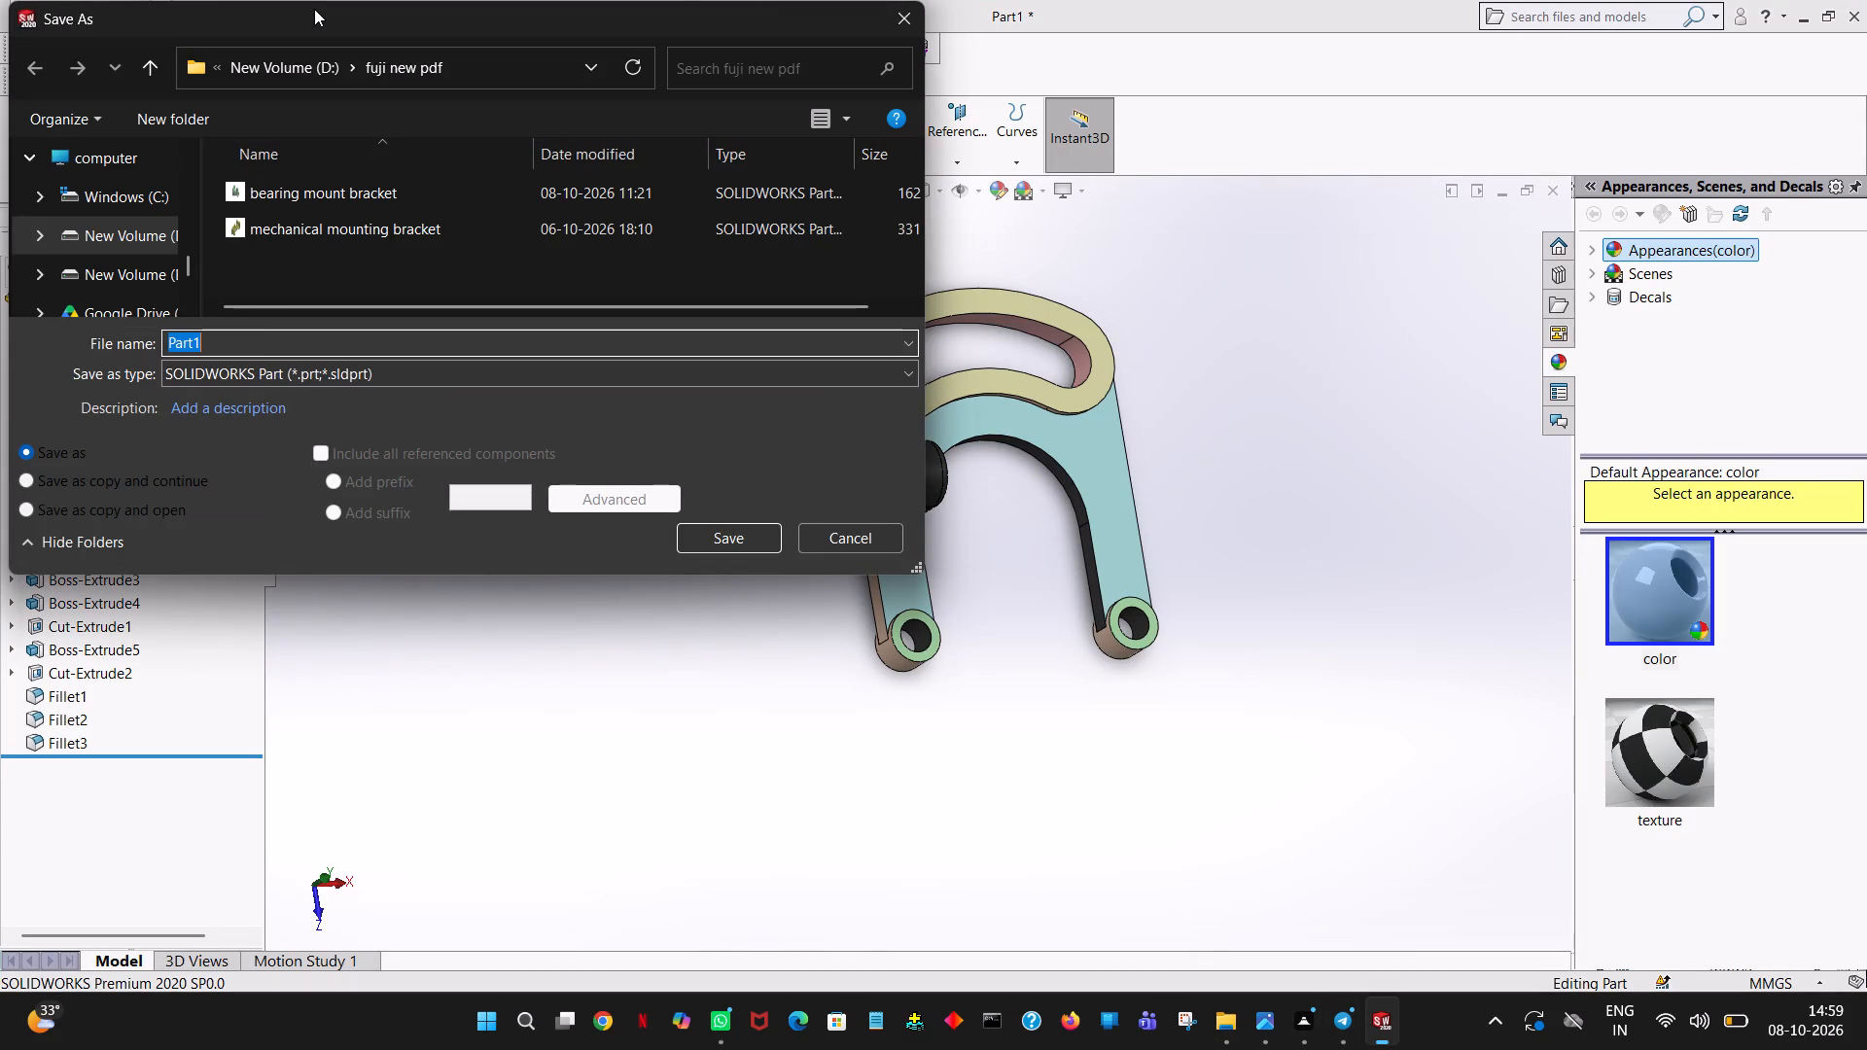
click(336, 385)
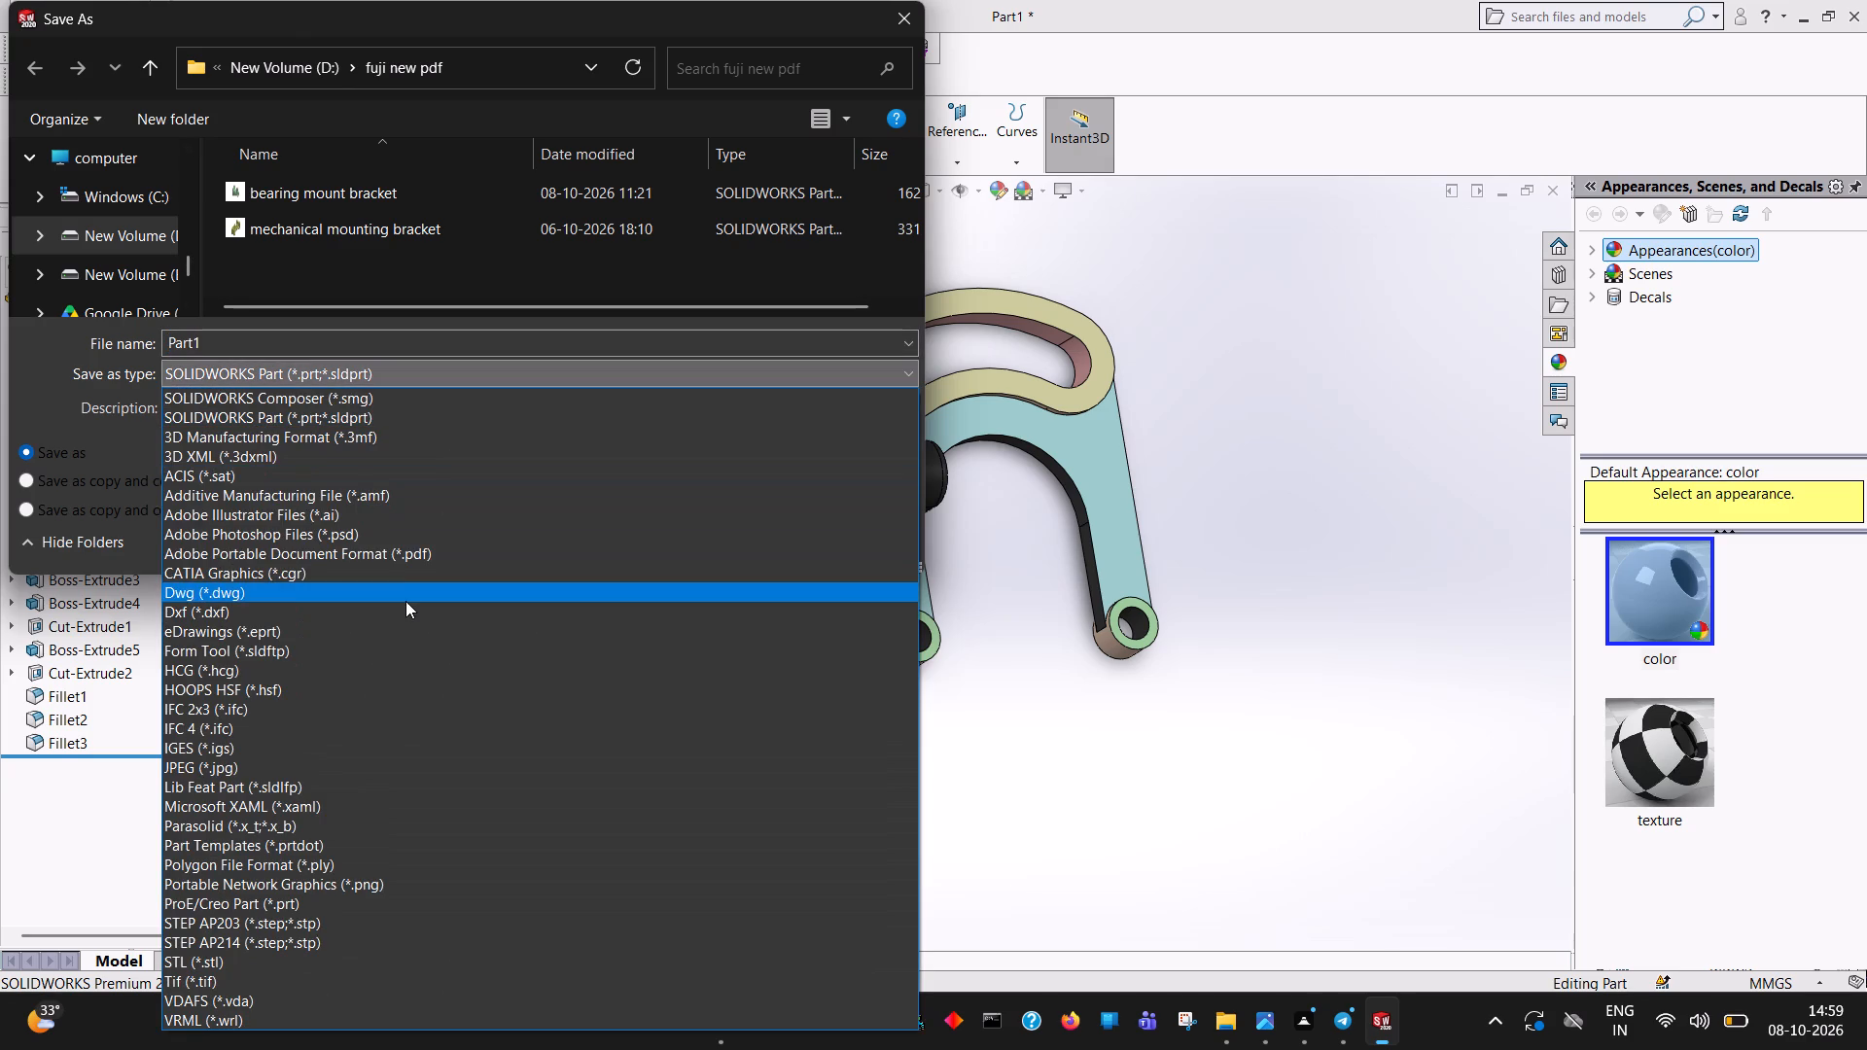
click(405, 552)
key(g)
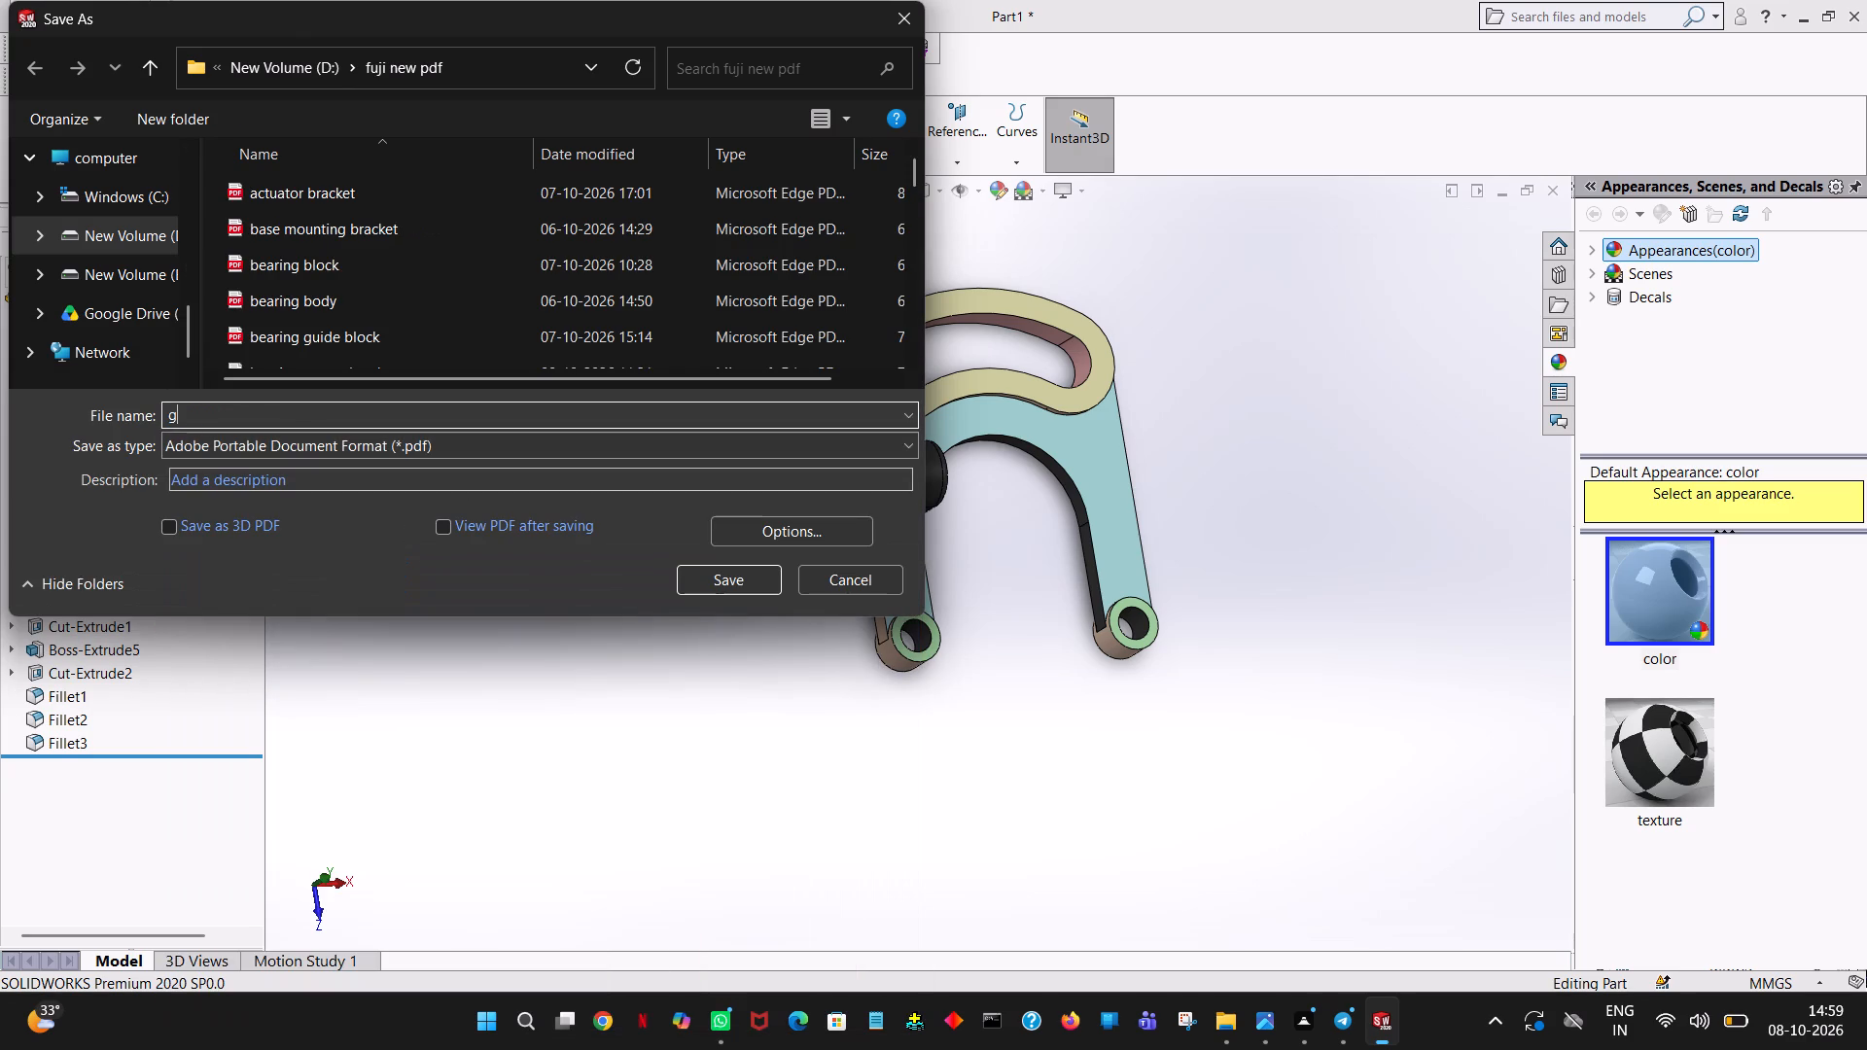
text(uide bracket)
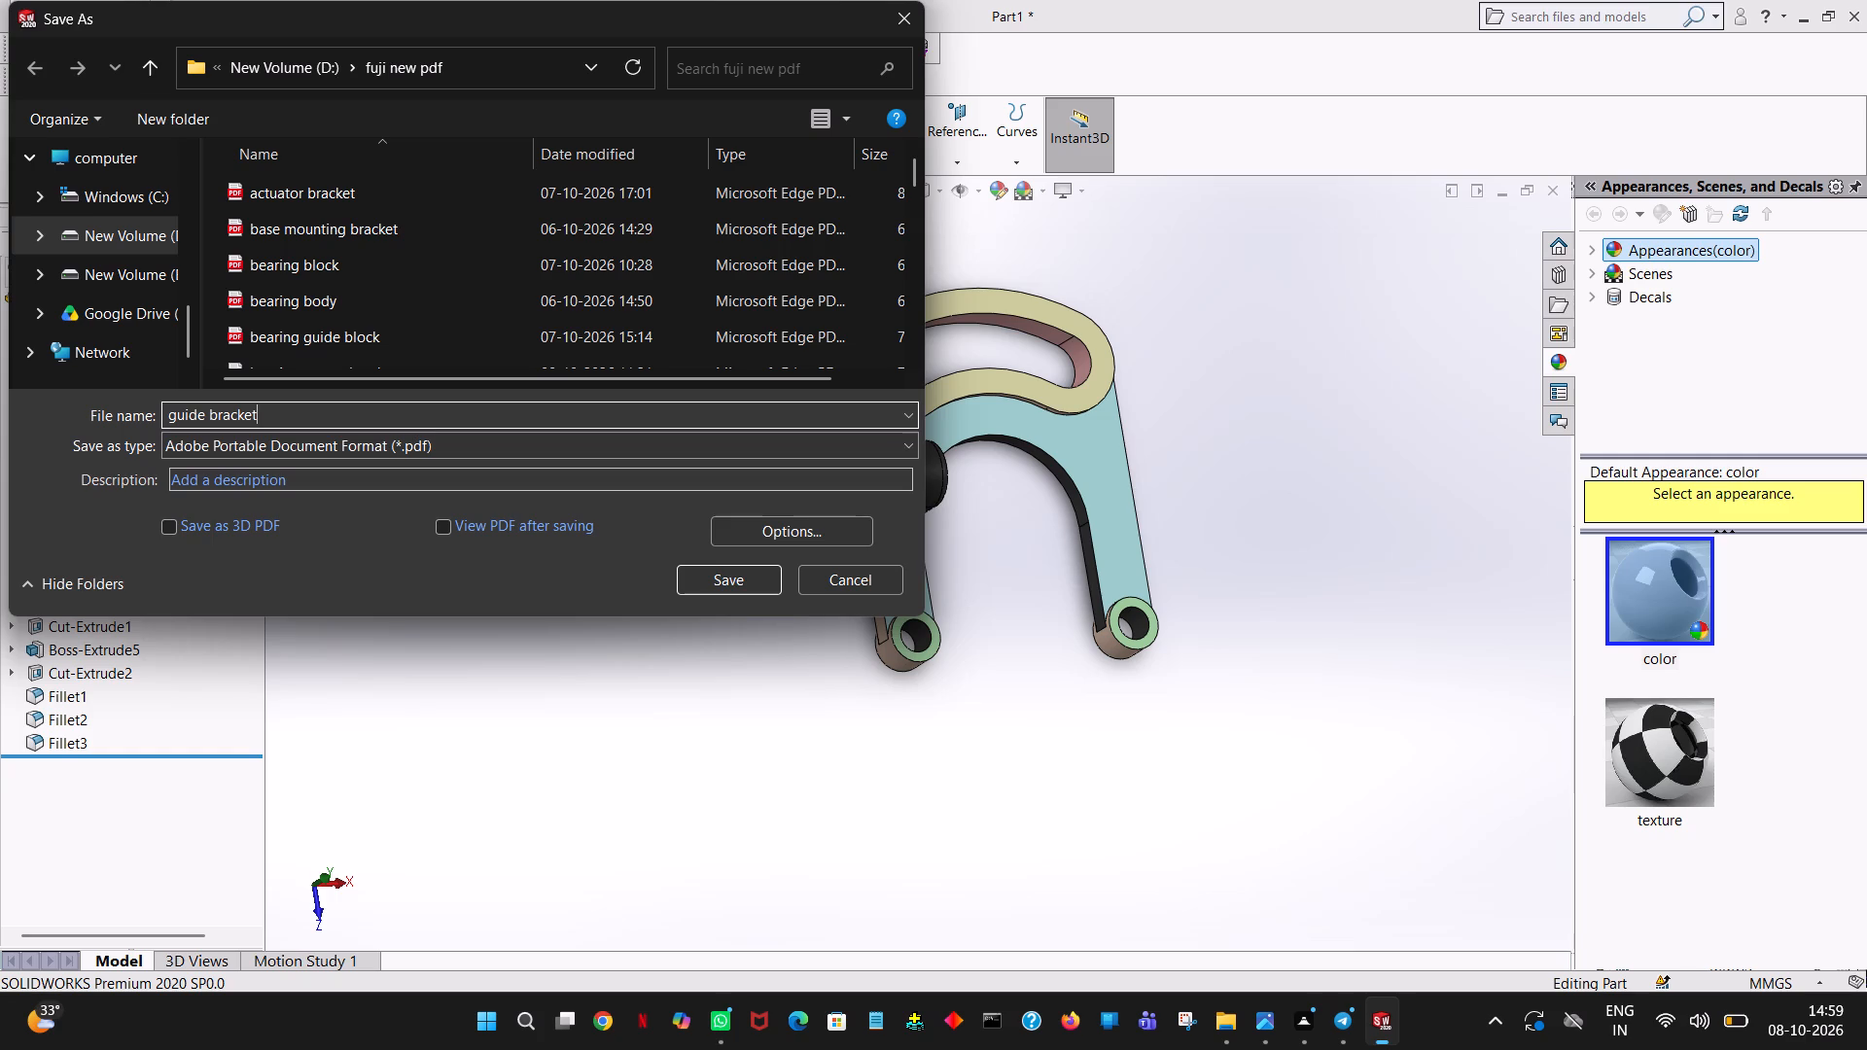
click(719, 586)
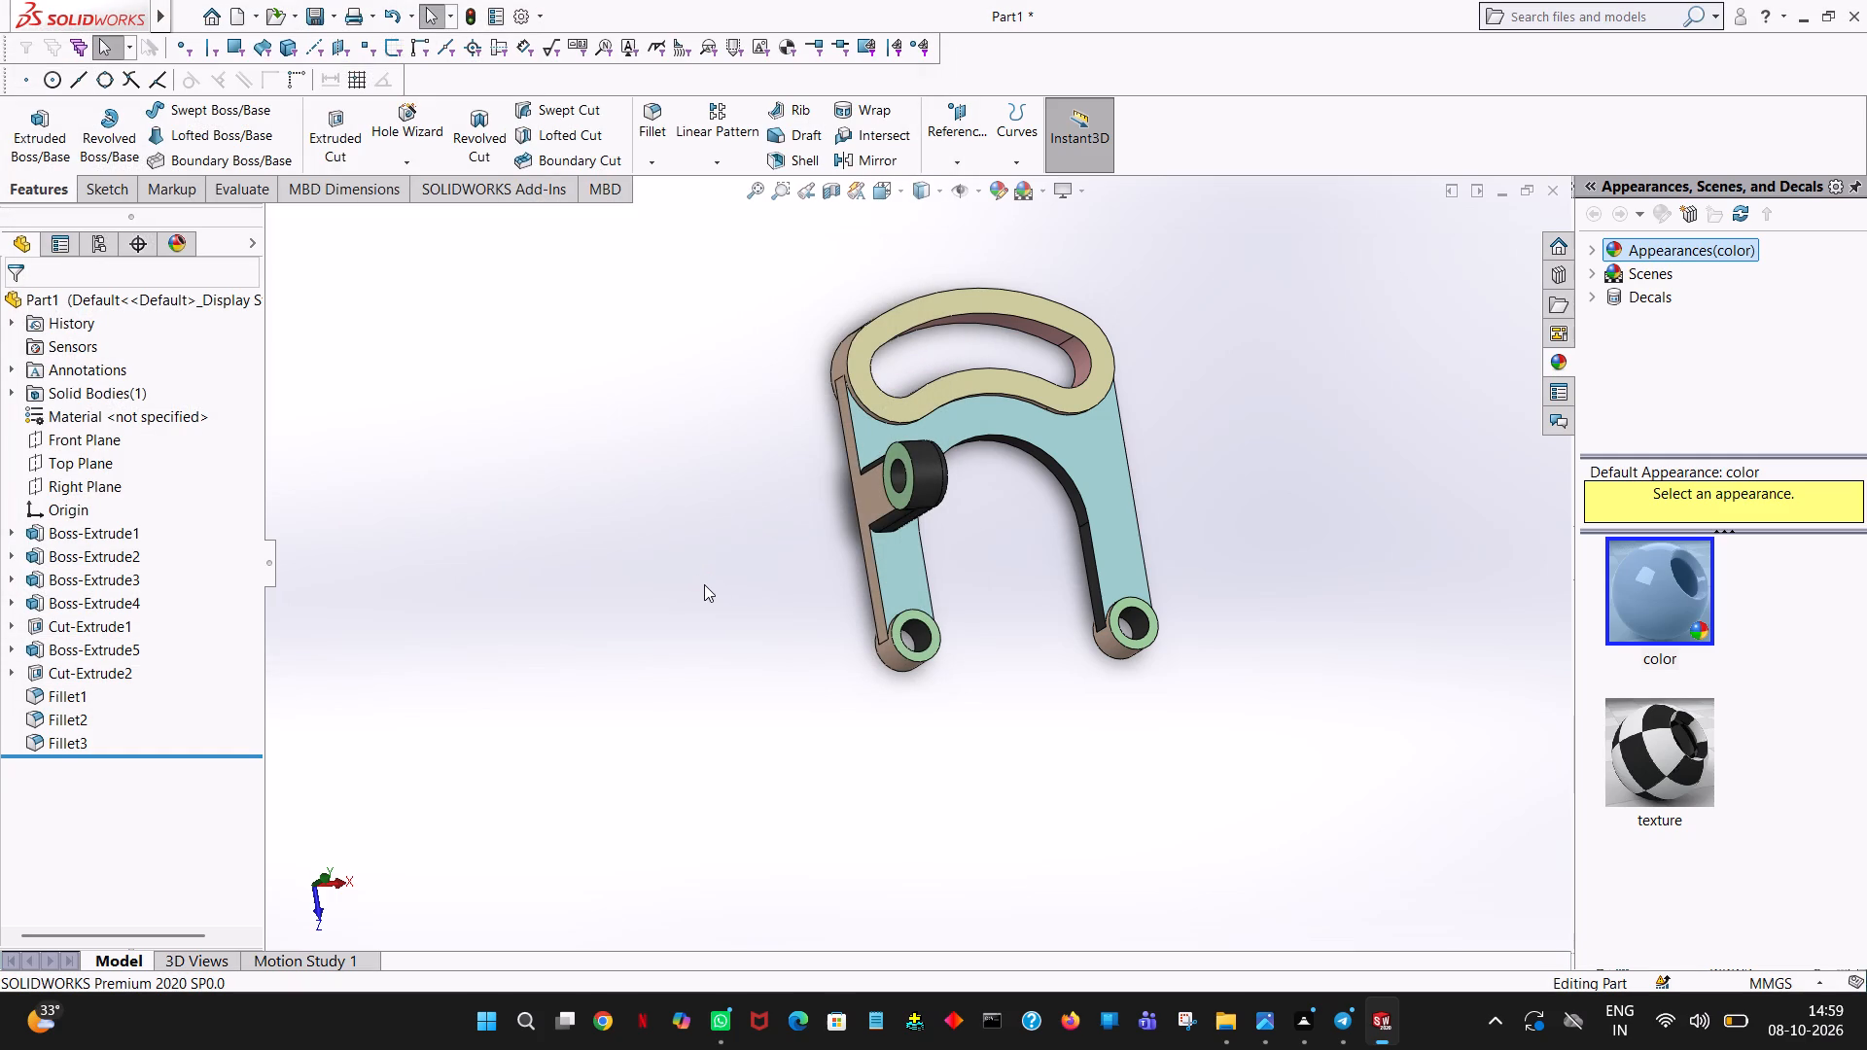
Save the model as a SOLIDWORKS part named "guide bracket" in the "fuji new design" folder on drive D.
click(313, 4)
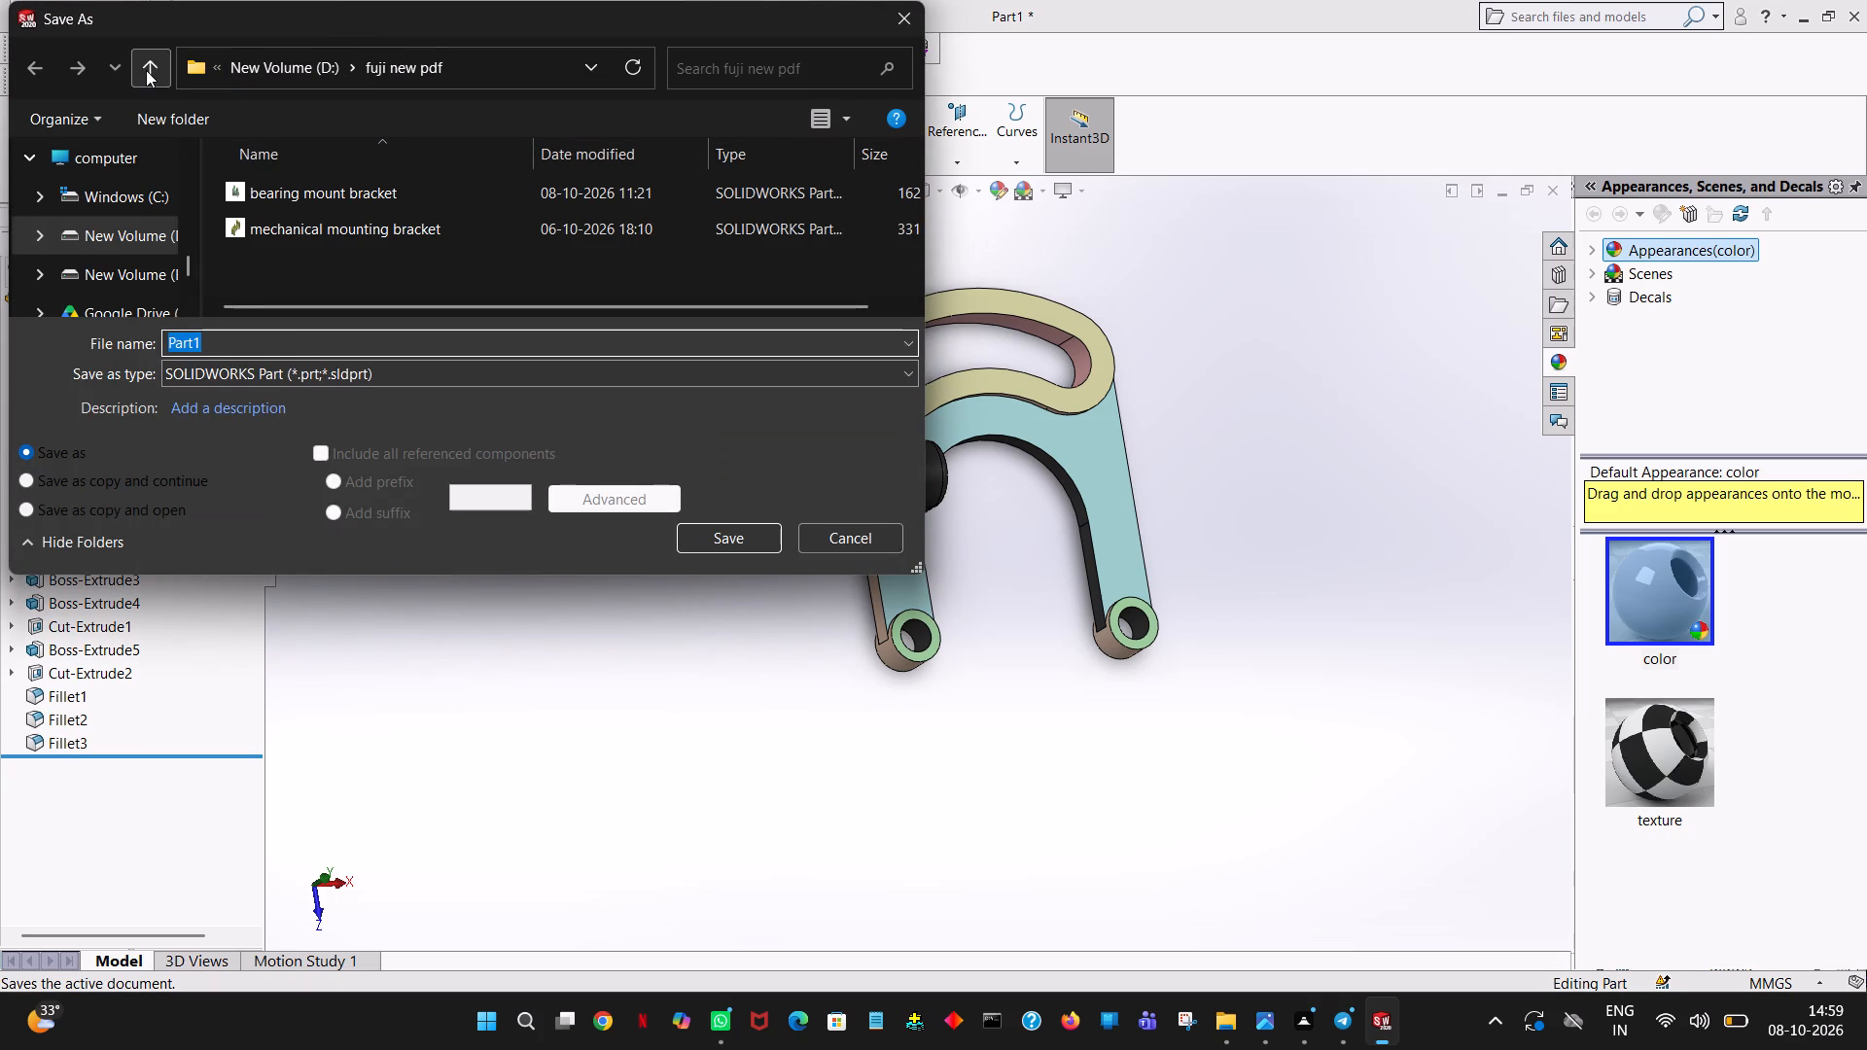
click(144, 68)
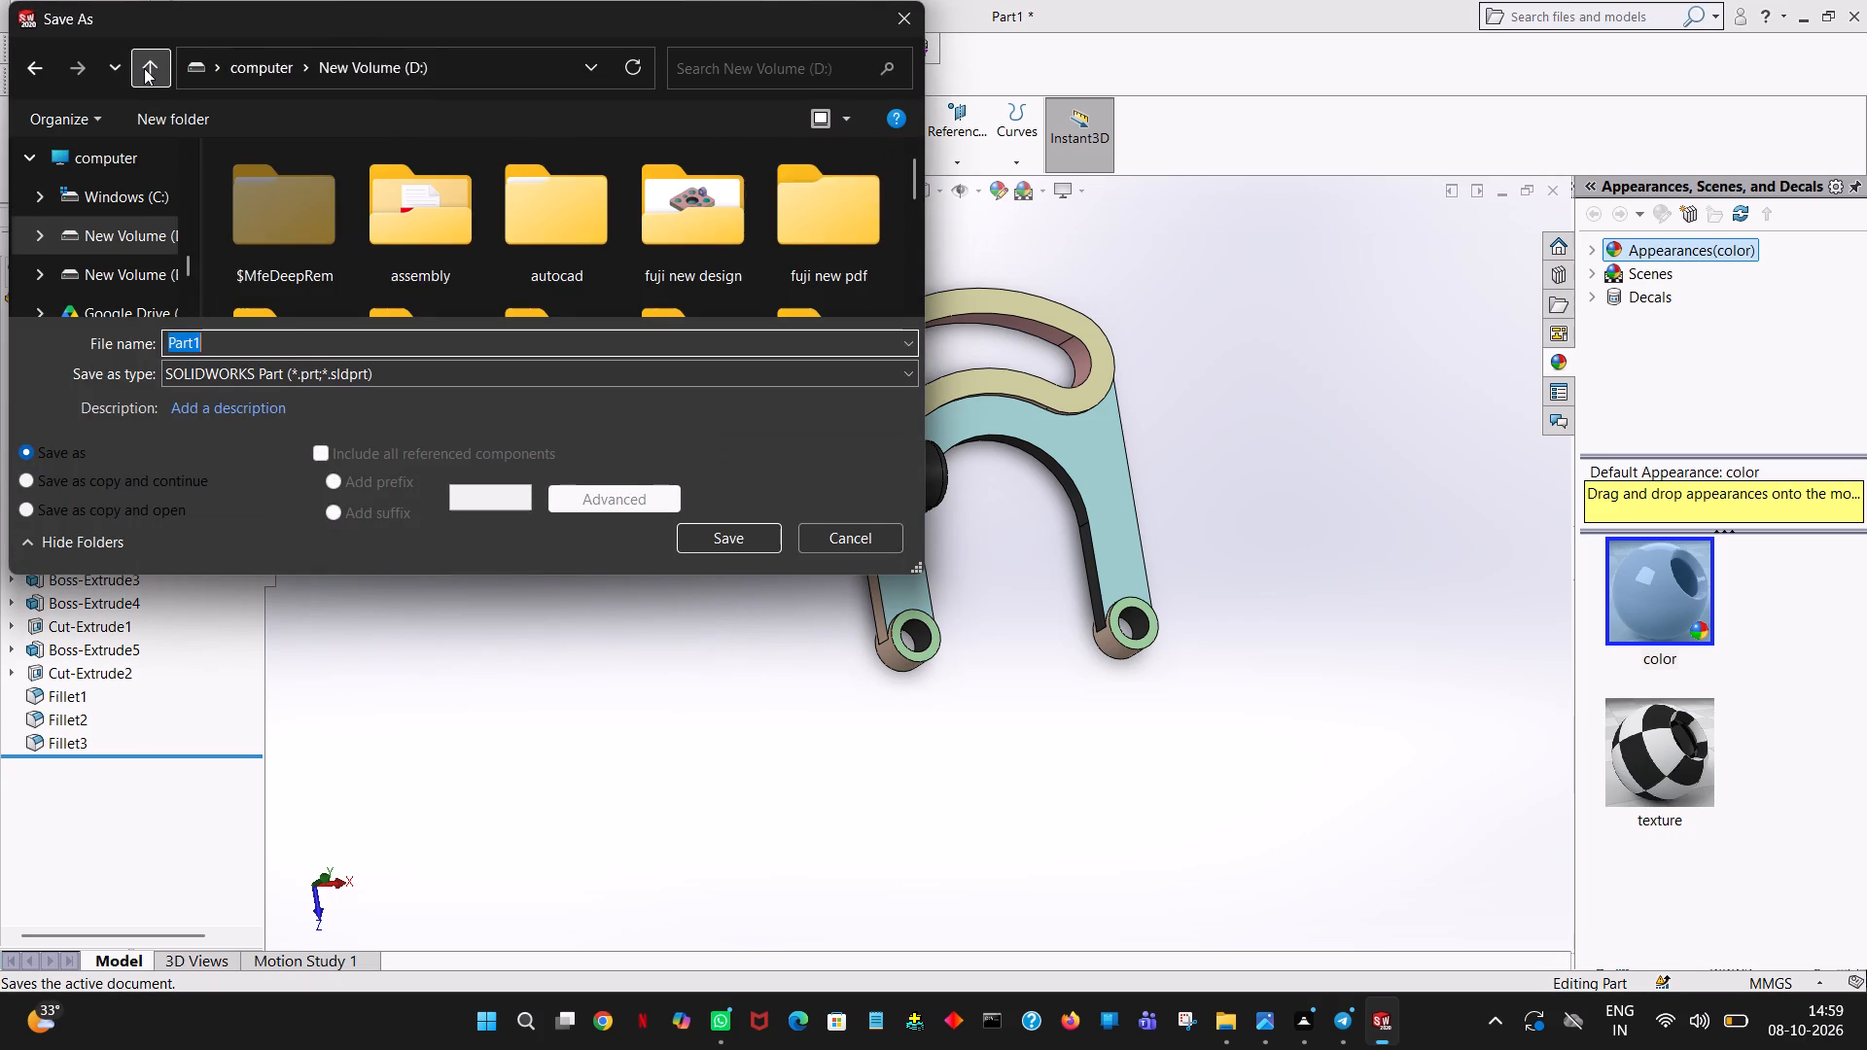
double_click(722, 265)
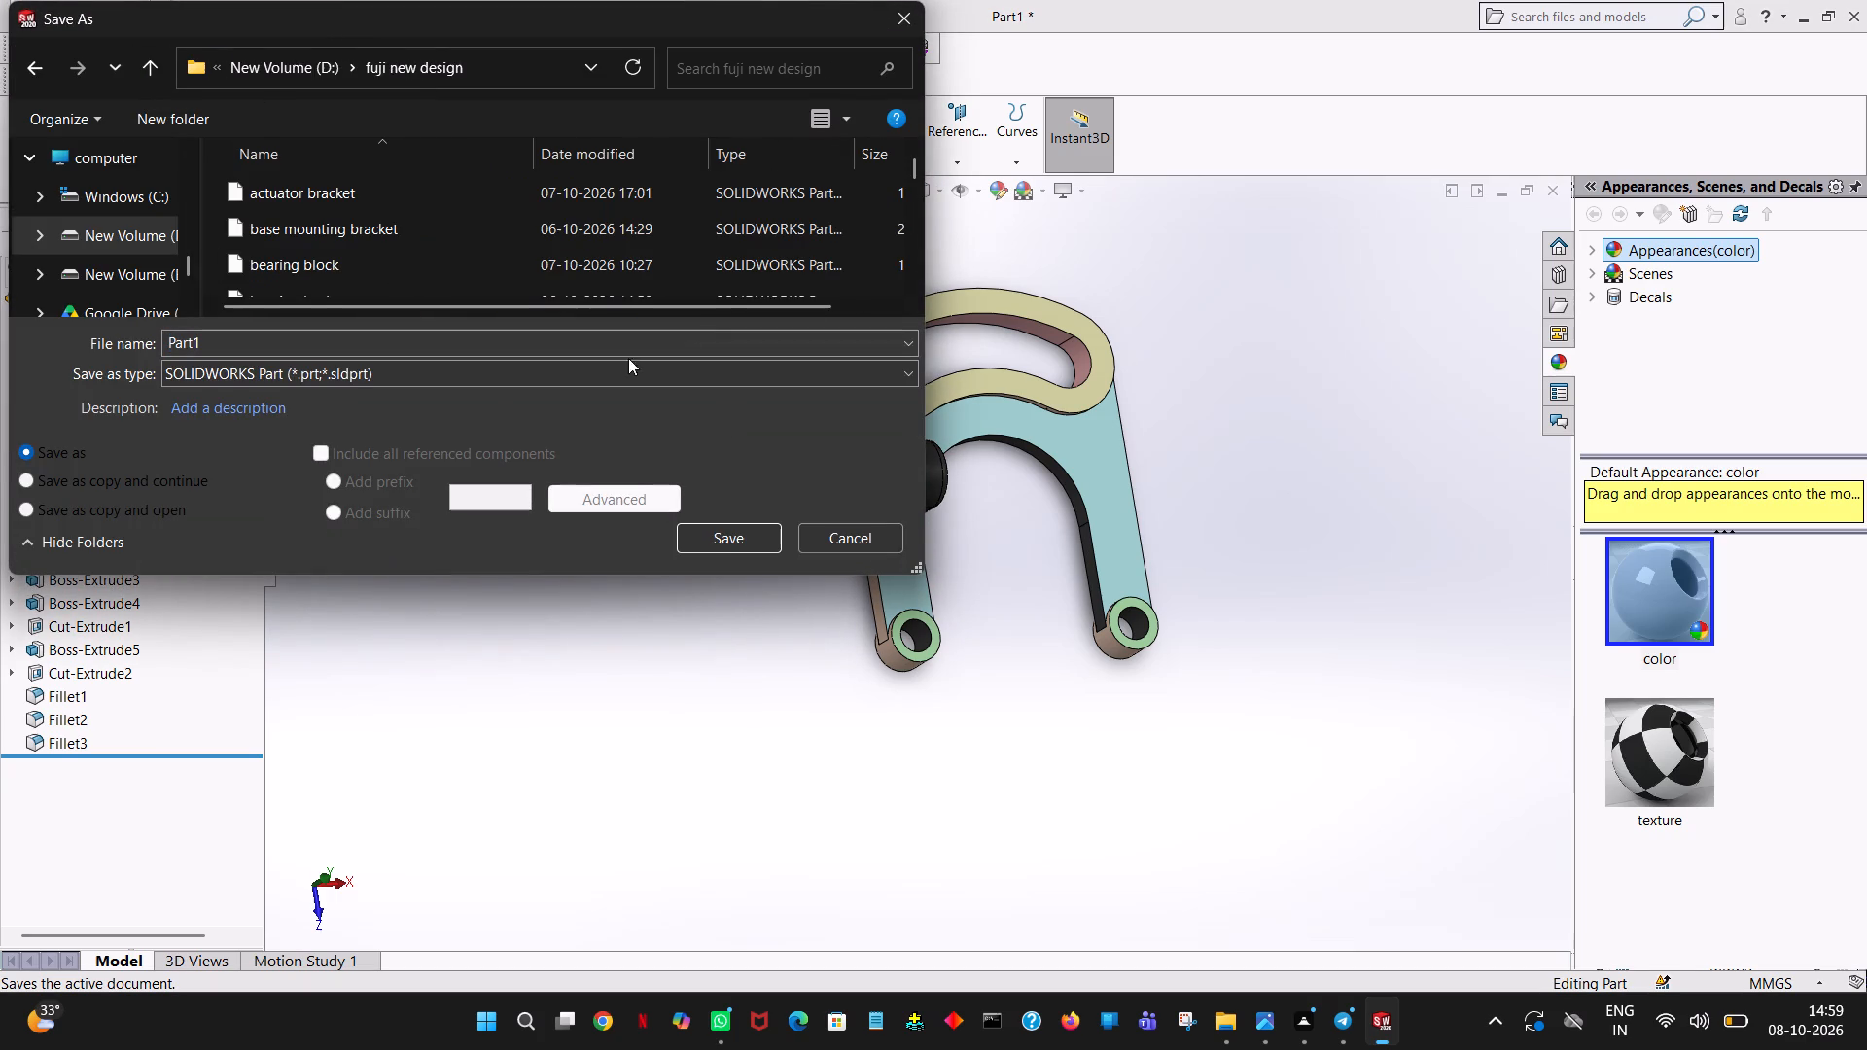
click(489, 354)
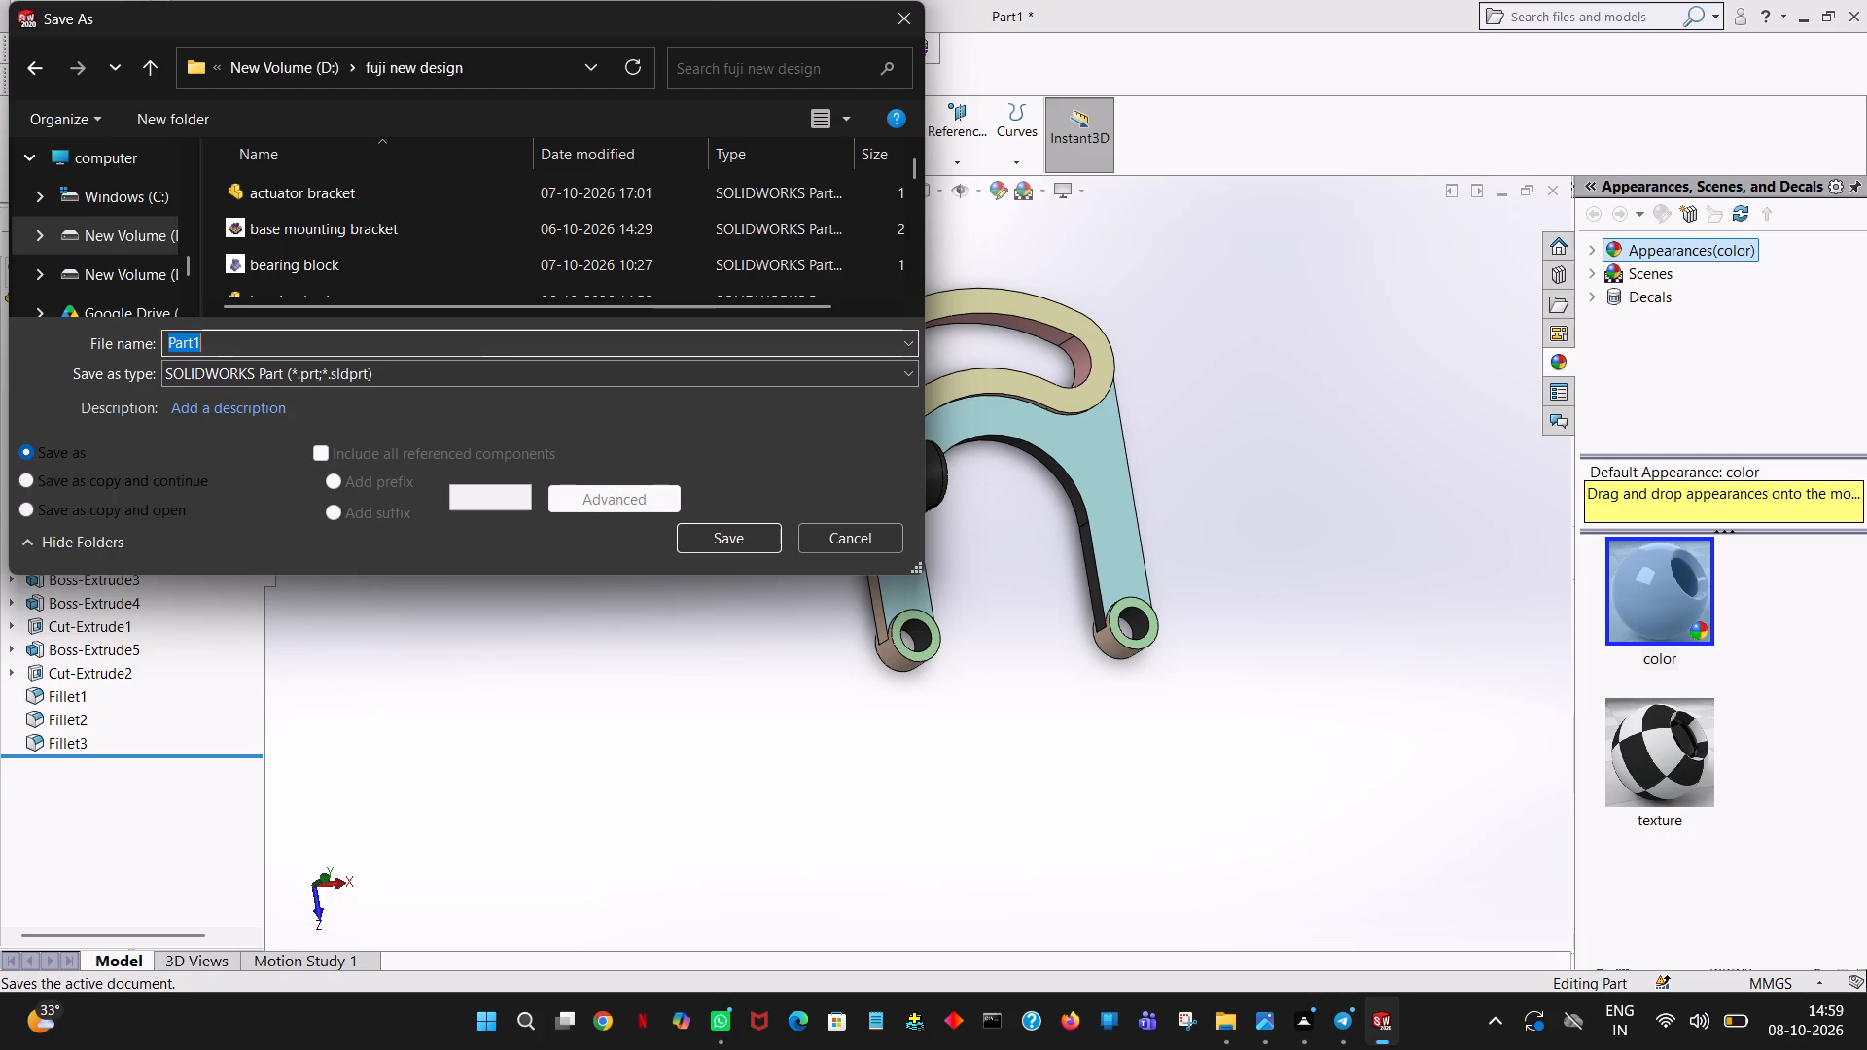
double_click(489, 349)
text(guide brc)
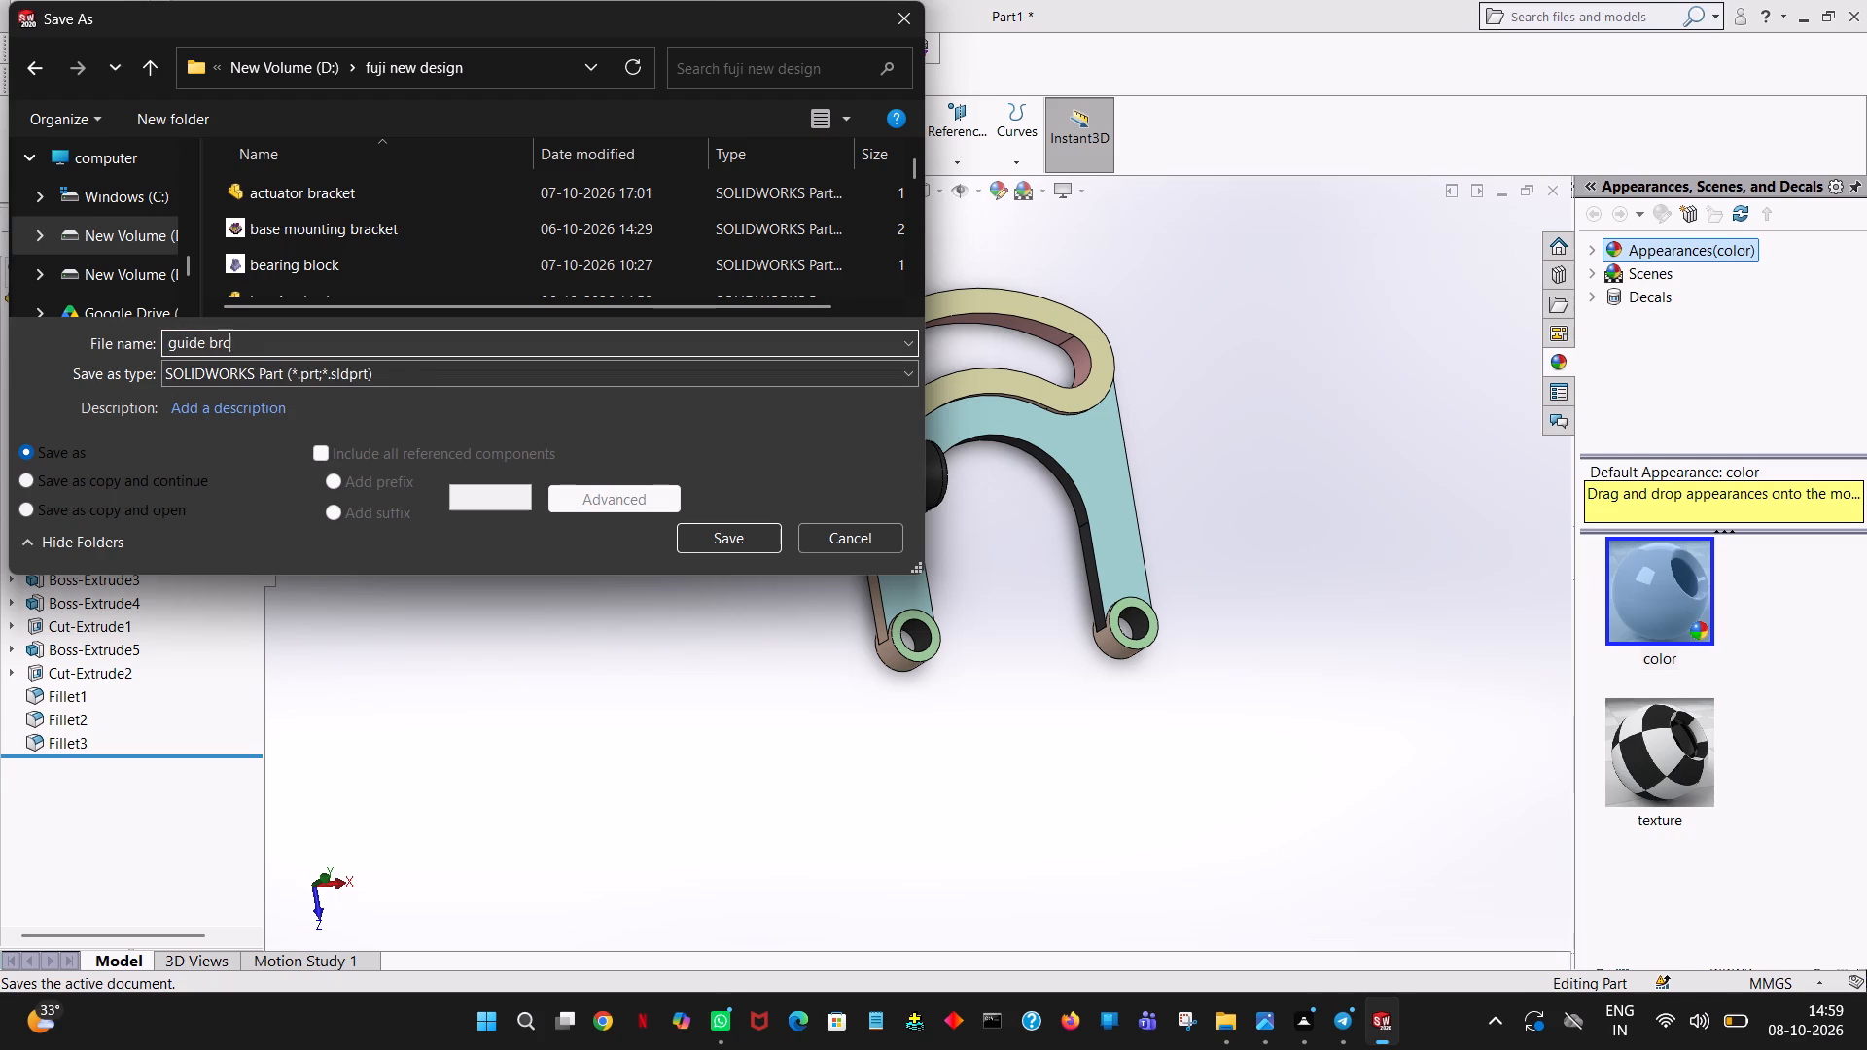
key(BackSpace)
text(acket)
click(720, 530)
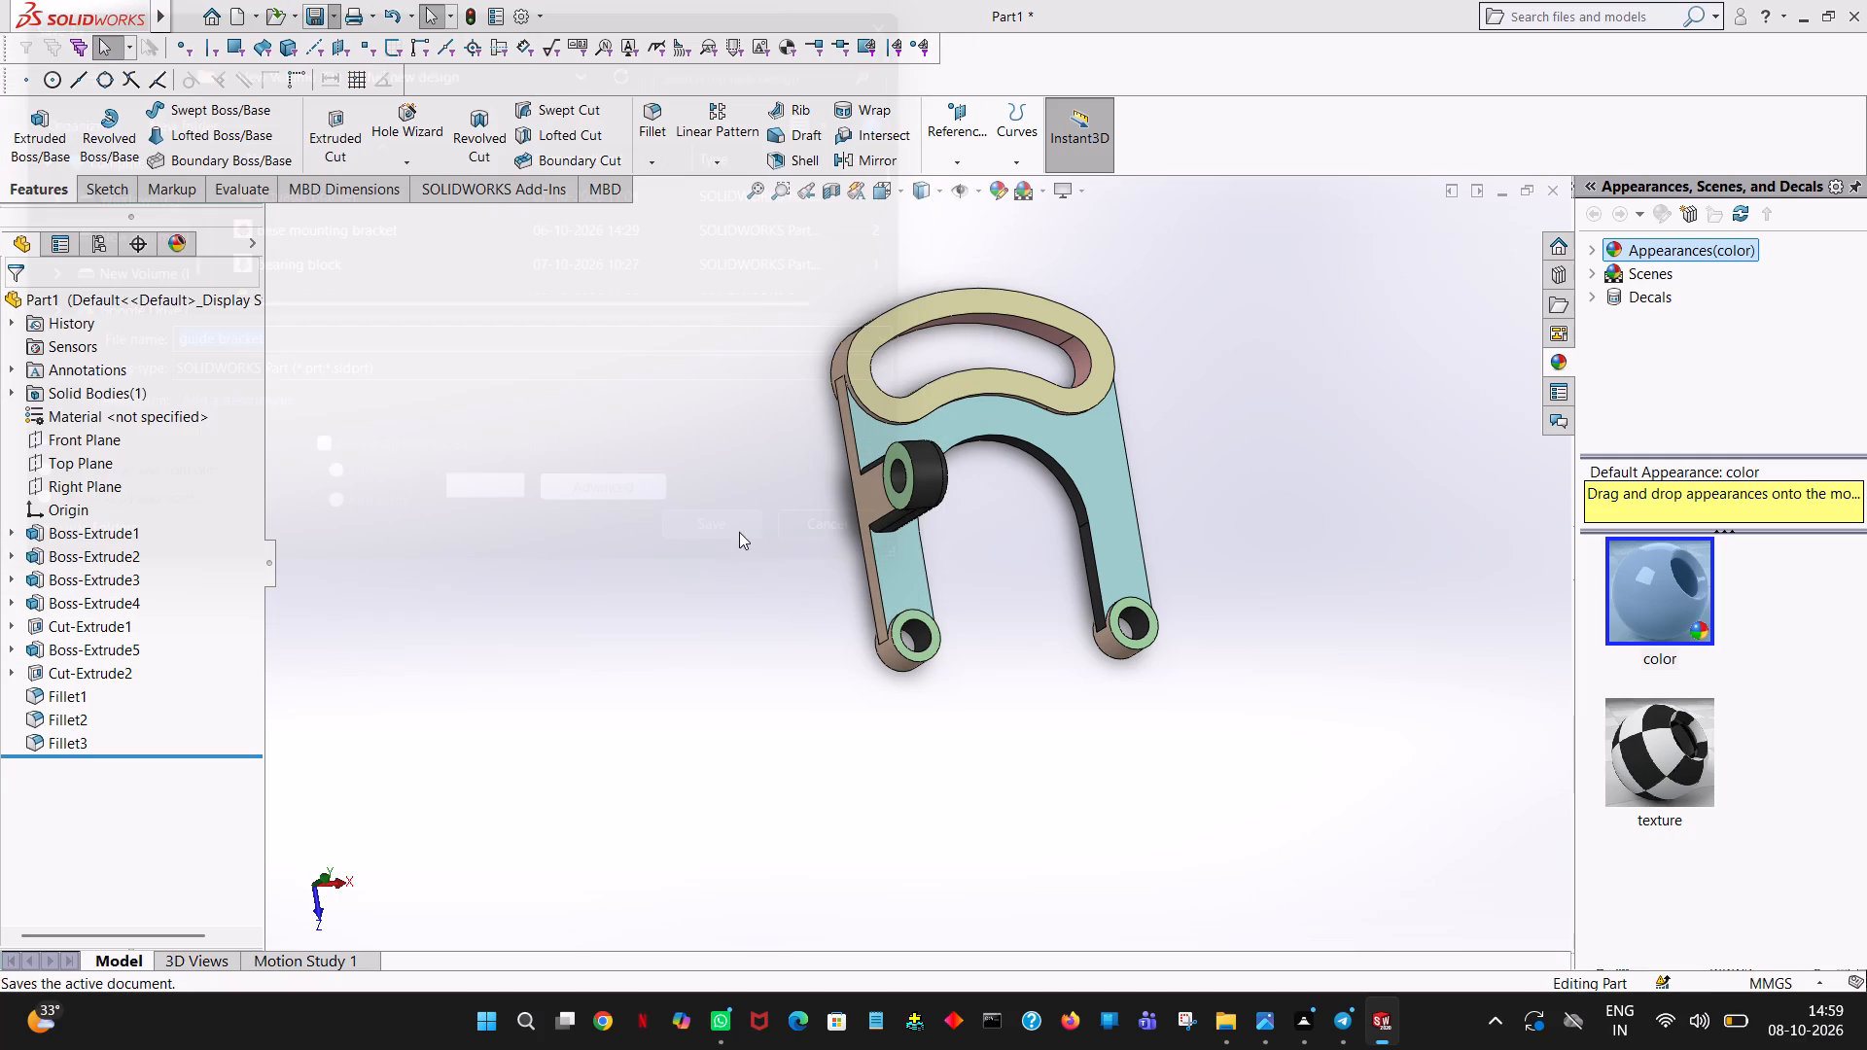